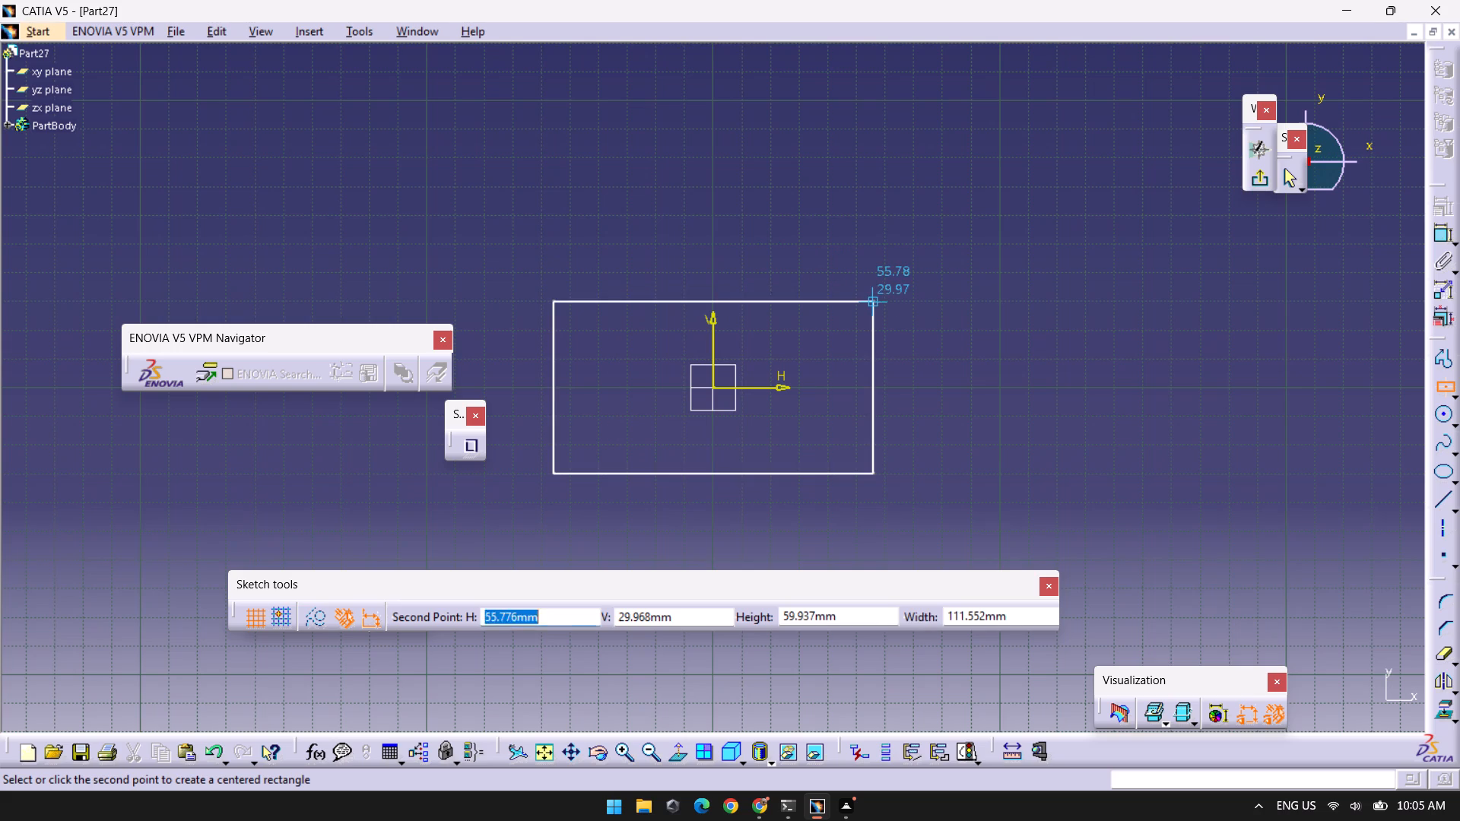
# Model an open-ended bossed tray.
# Complete the origin-centred rectangle at 30 mm high and 25 mm wide, and exit the sketch.
pyautogui.press('Tab')
pyautogui.press('Tab')
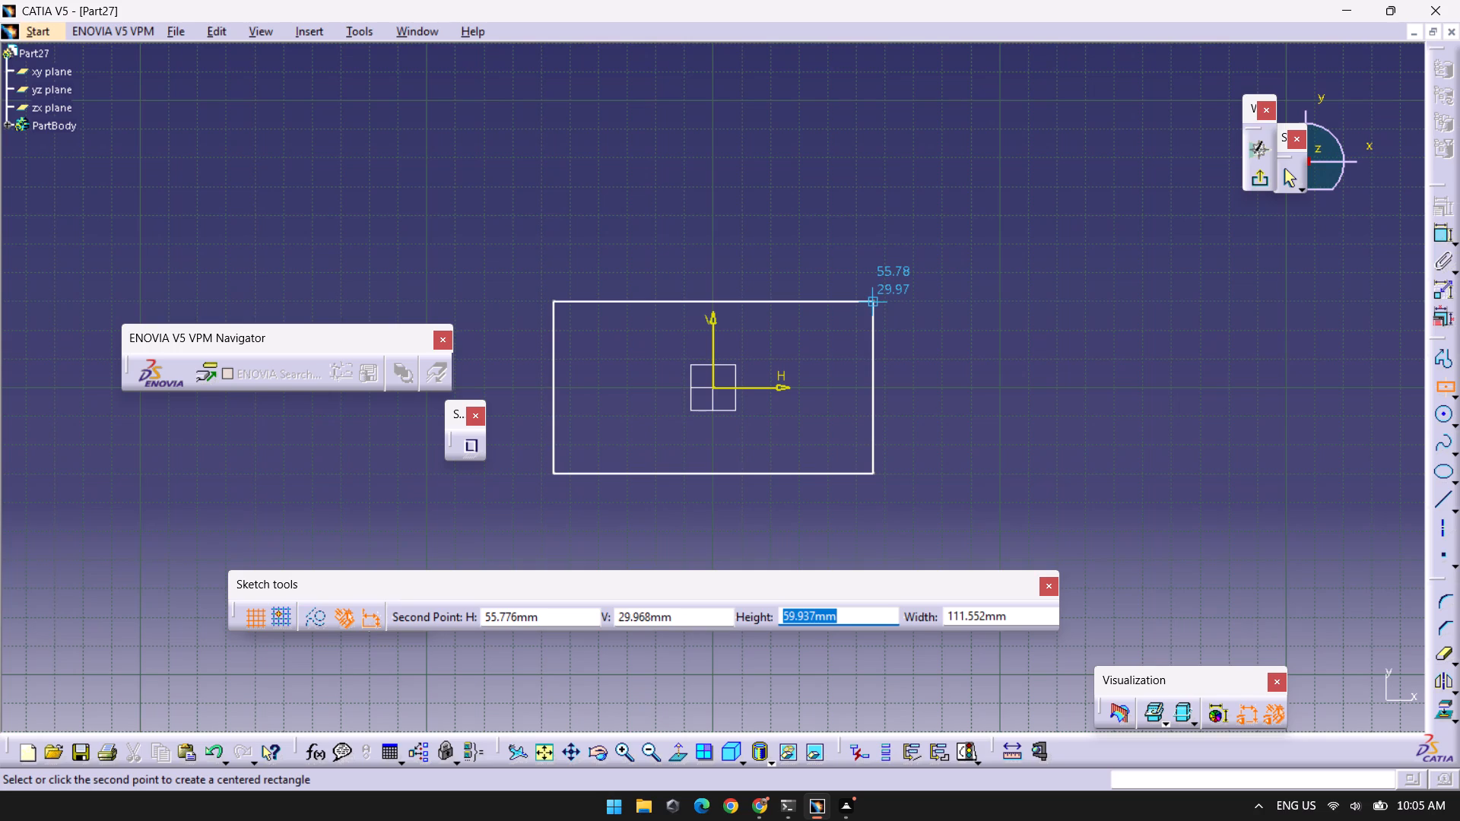
pyautogui.write('30')
pyautogui.press('Tab')
pyautogui.press('Tab')
pyautogui.press('Tab')
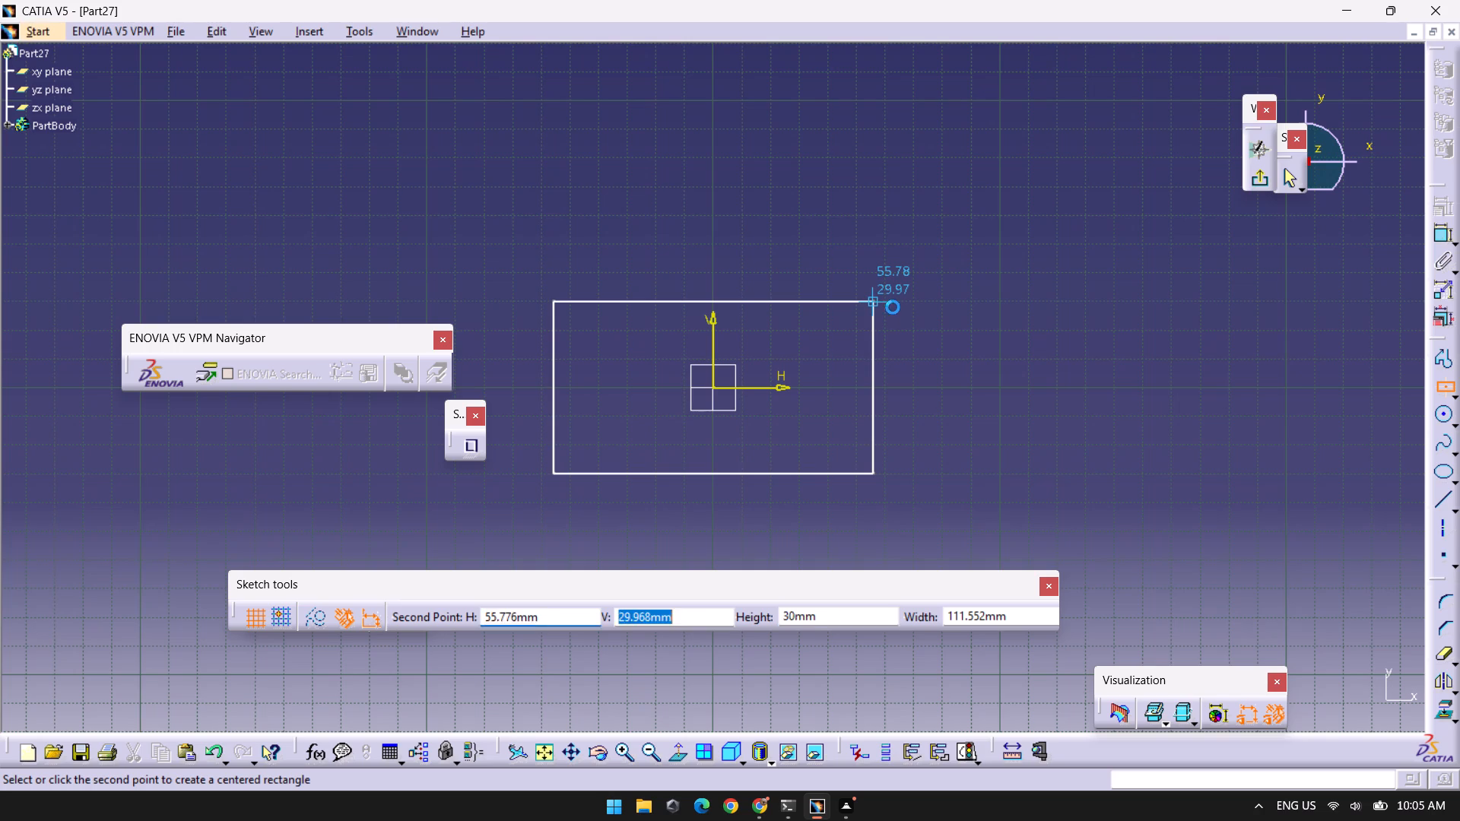
pyautogui.press('Tab')
pyautogui.press('Tab')
pyautogui.press('2')
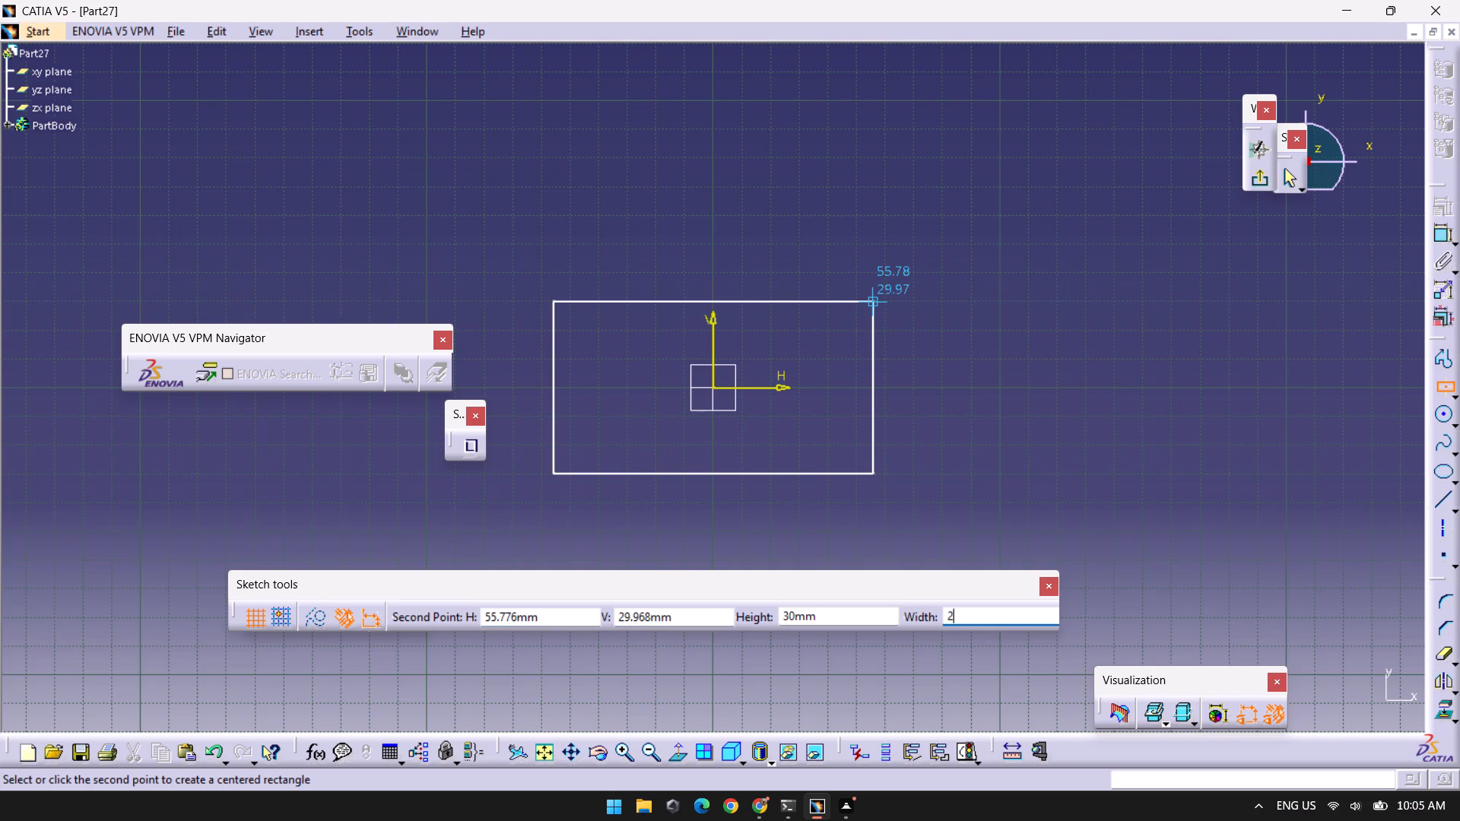
pyautogui.write('55')
pyautogui.press('BackSpace')
pyautogui.press('Return')
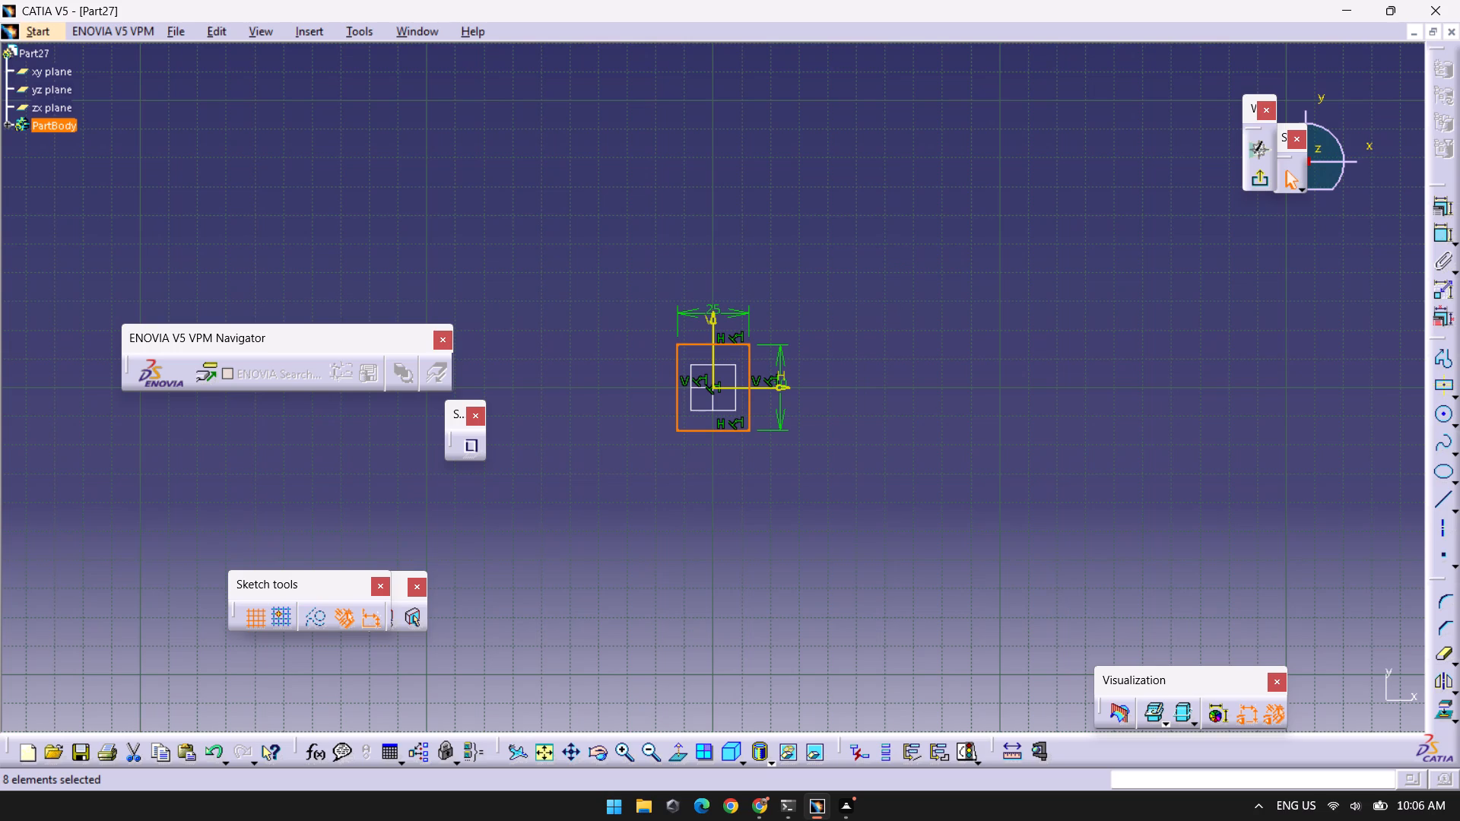
pyautogui.moveTo(749, 445); pyautogui.dragTo(752, 268, button='middle')
pyautogui.rightClick(750, 445)
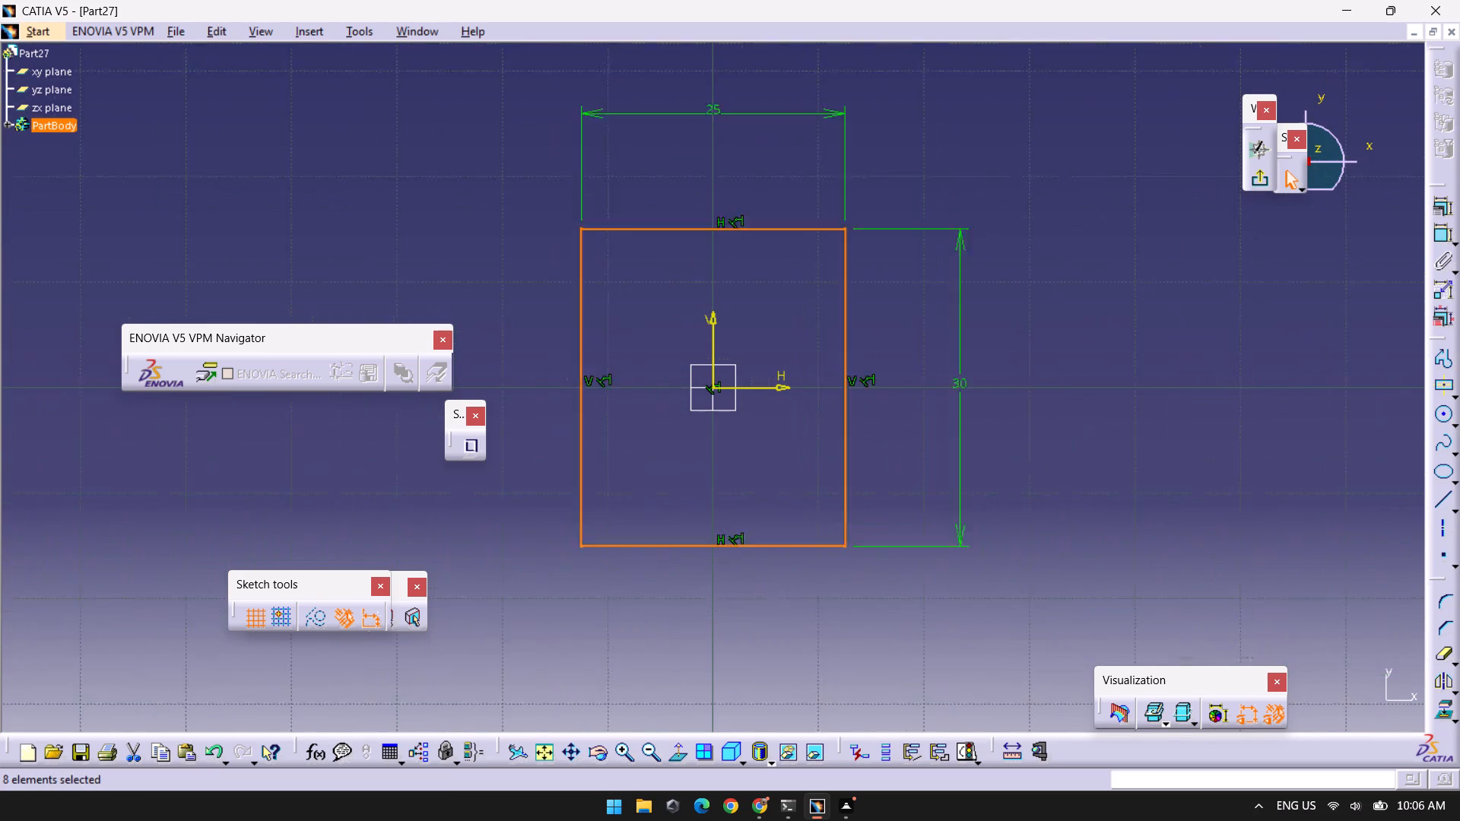
pyautogui.moveTo(752, 268); pyautogui.dragTo(752, 226, button='middle')
pyautogui.moveTo(773, 262); pyautogui.dragTo(910, 163, button='middle')
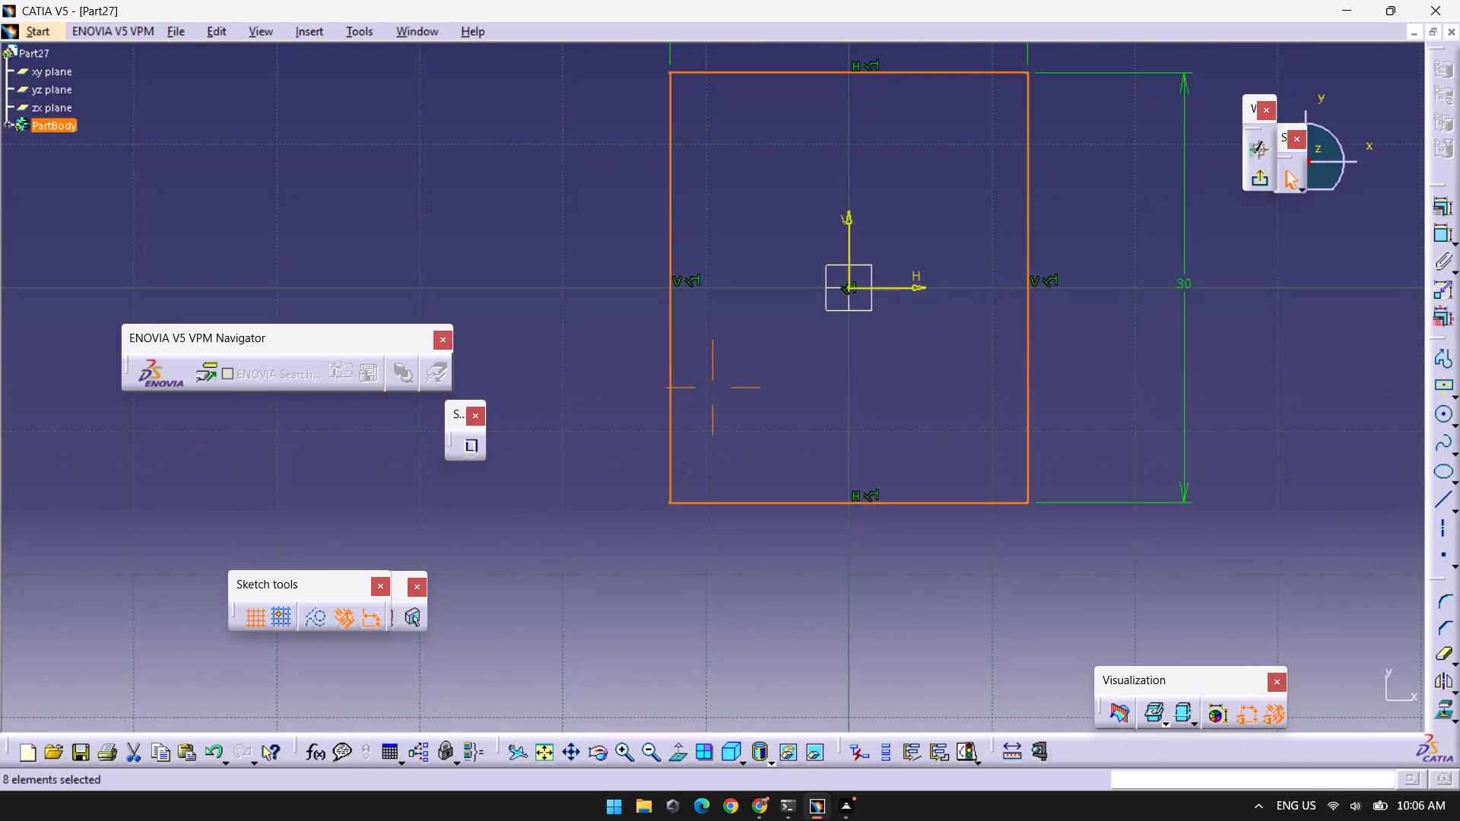
pyautogui.moveTo(910, 163); pyautogui.dragTo(909, 162, button='middle')
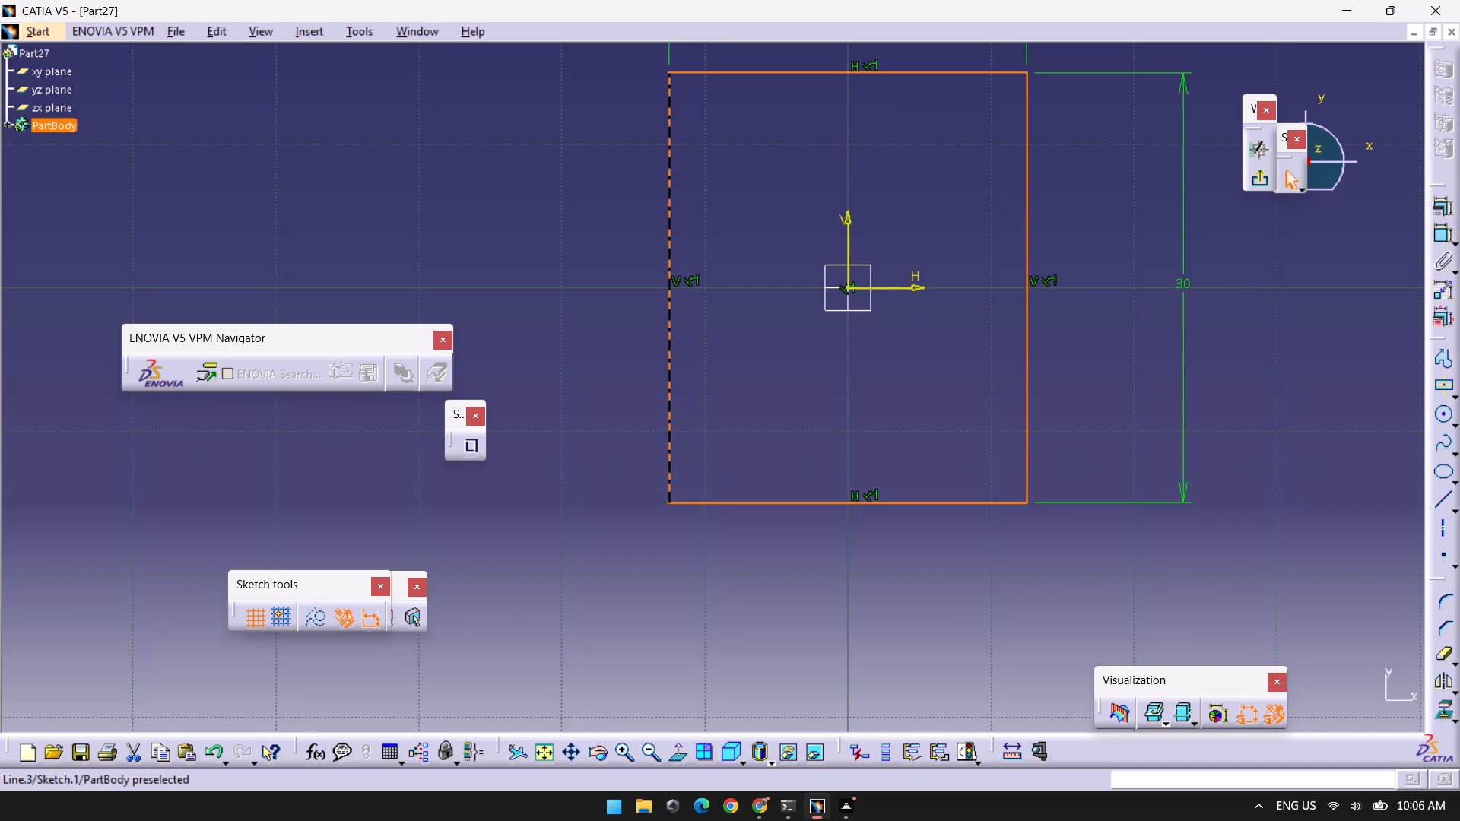
pyautogui.click(608, 518)
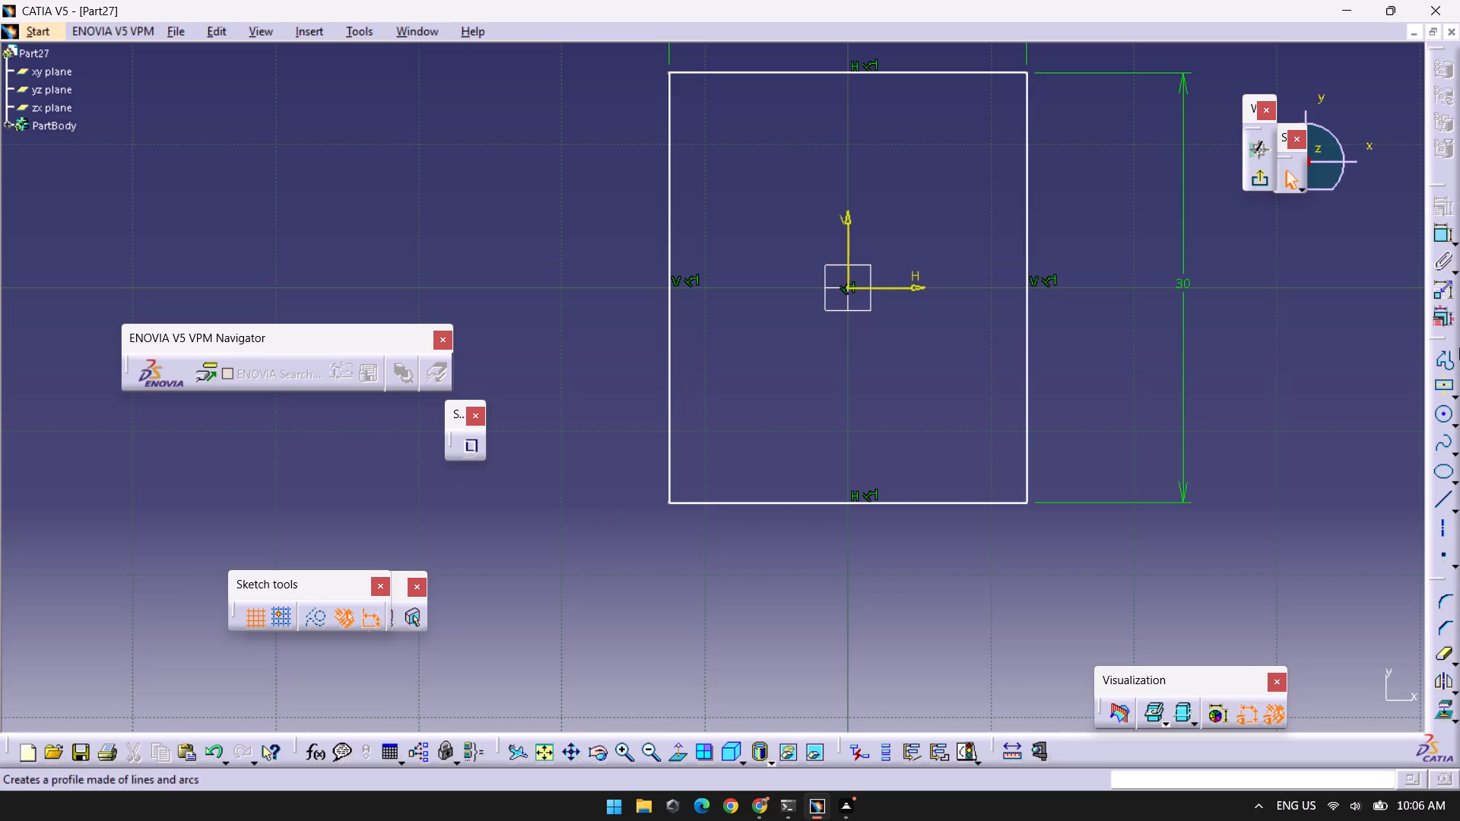
pyautogui.click(1265, 182)
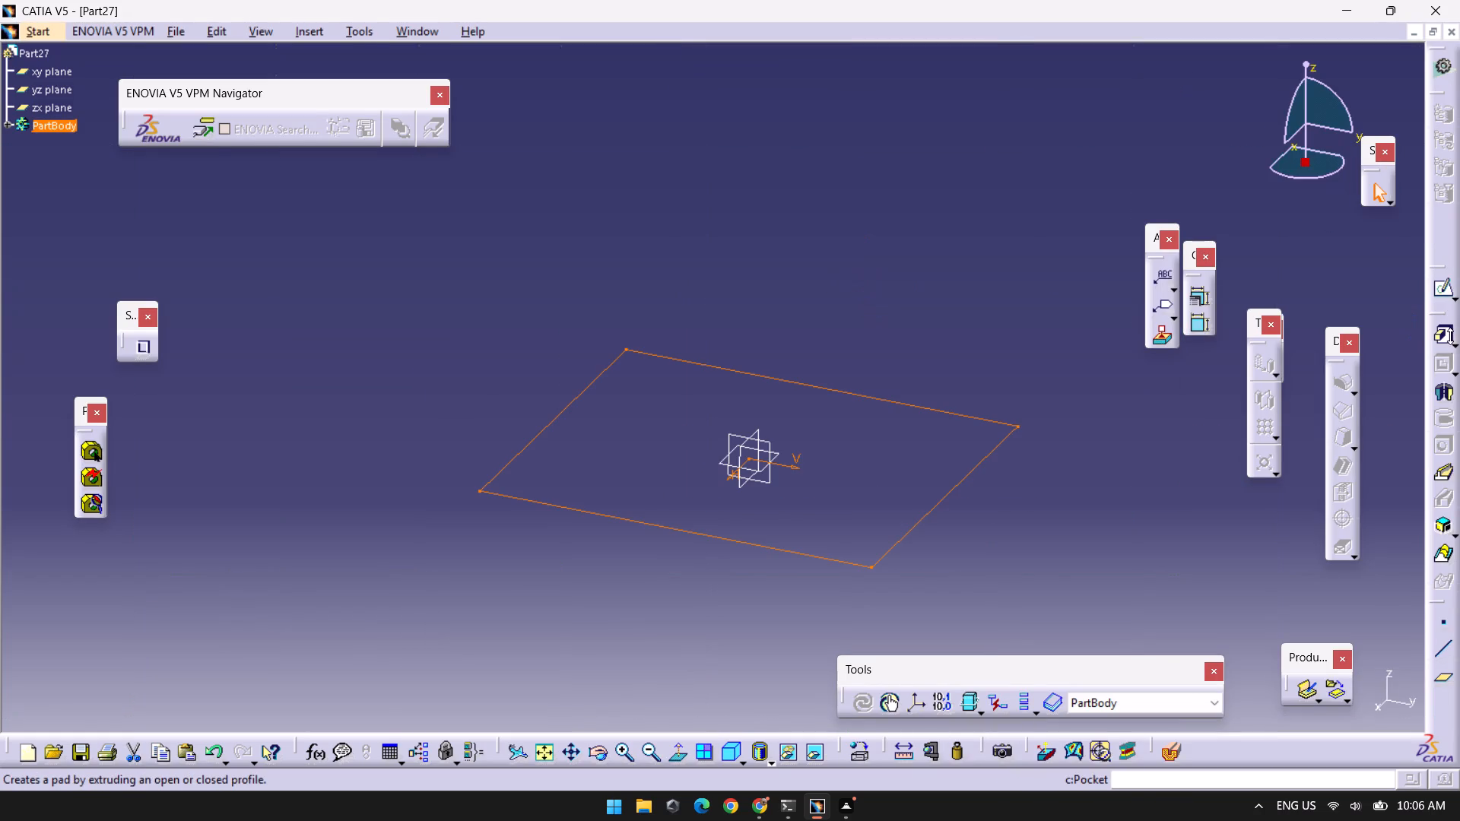
# Pad the rectangle sketch to a length of 1 mm to form the base plate.
pyautogui.click(1440, 334)
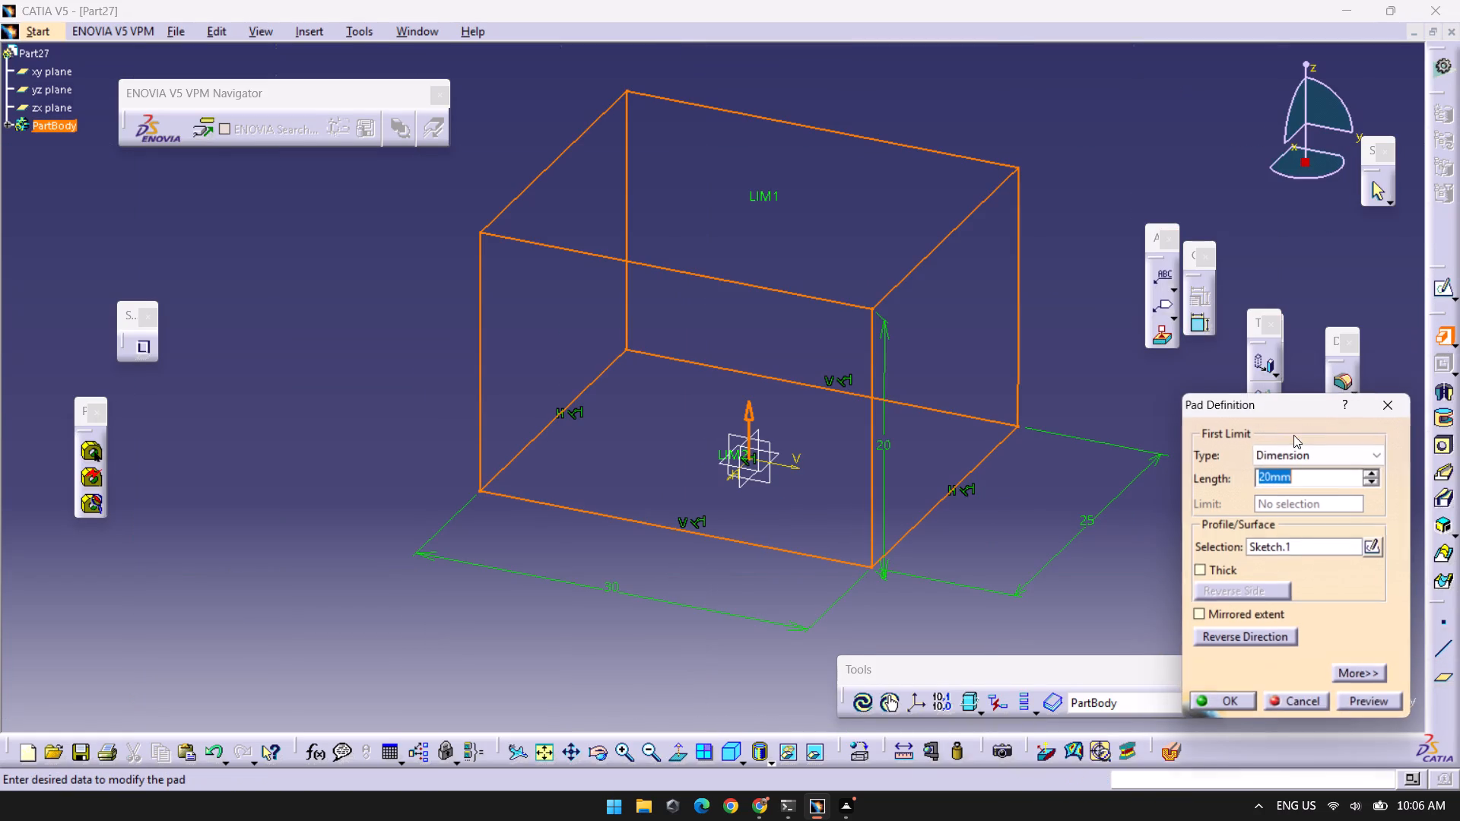
pyautogui.press('1')
pyautogui.press('Return')
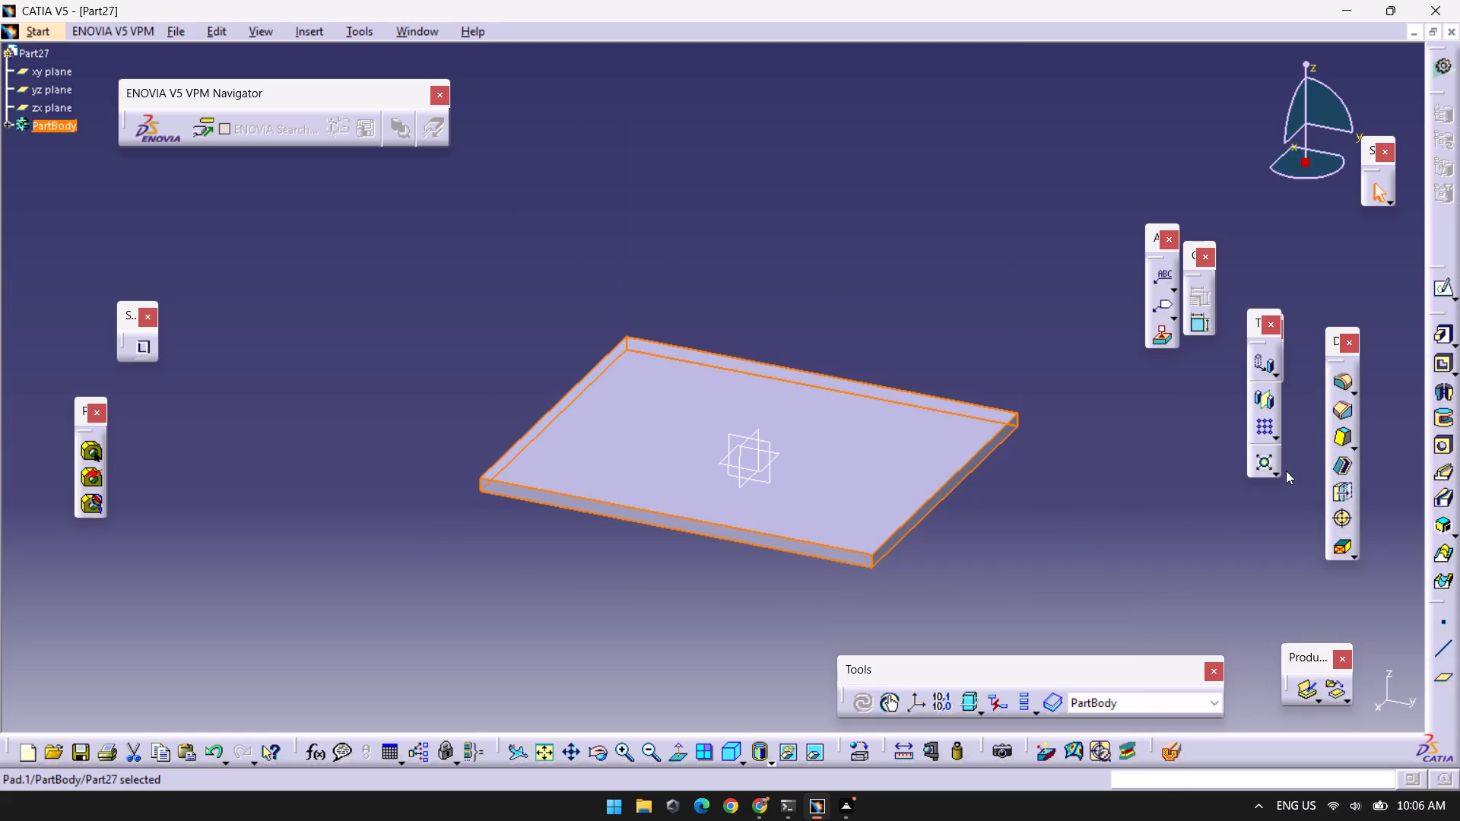
pyautogui.click(959, 585)
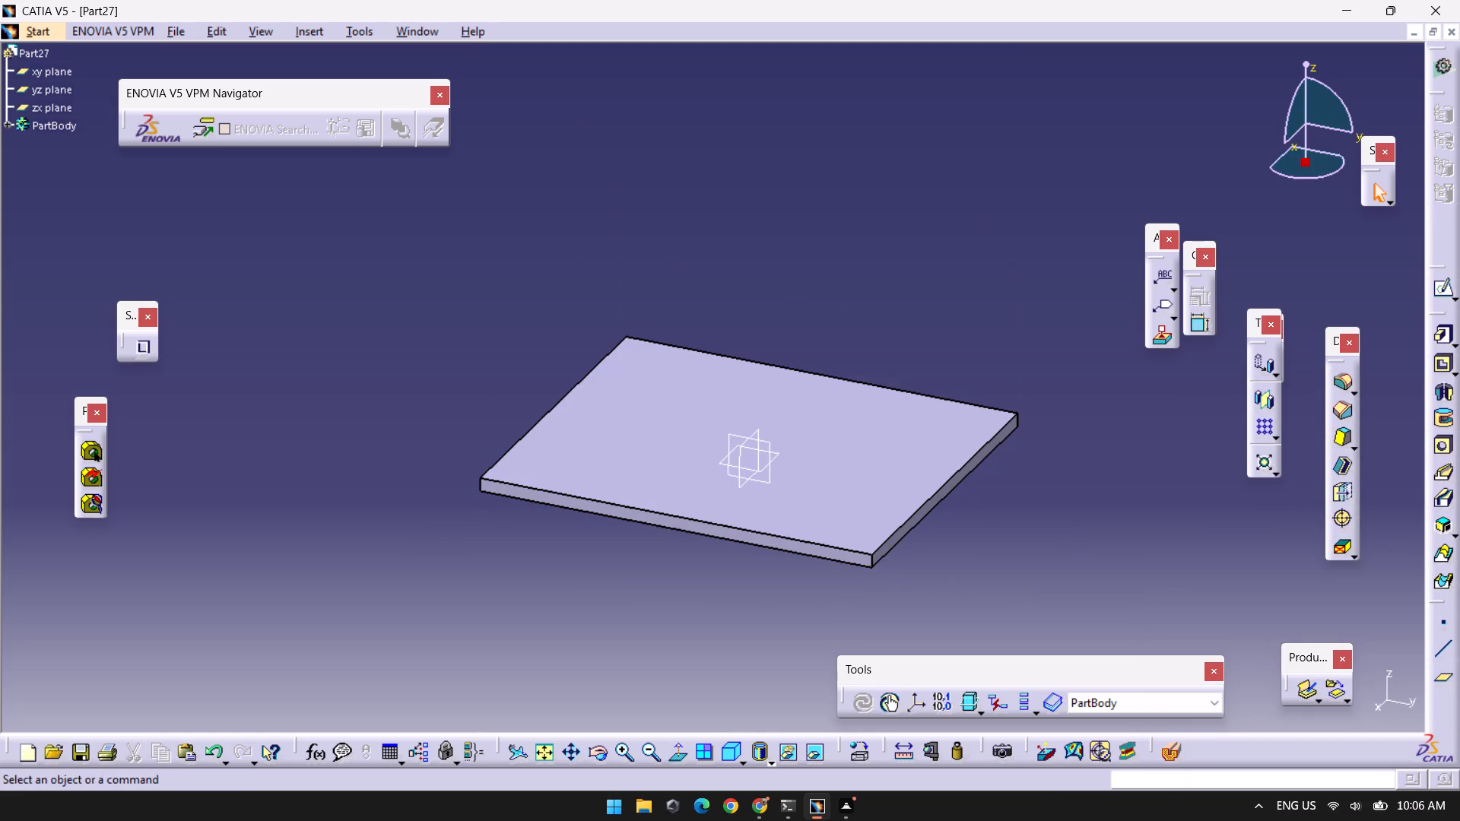
# Fillet the base plate's two front vertical corner edges with an 8 mm radius.
pyautogui.click(869, 558)
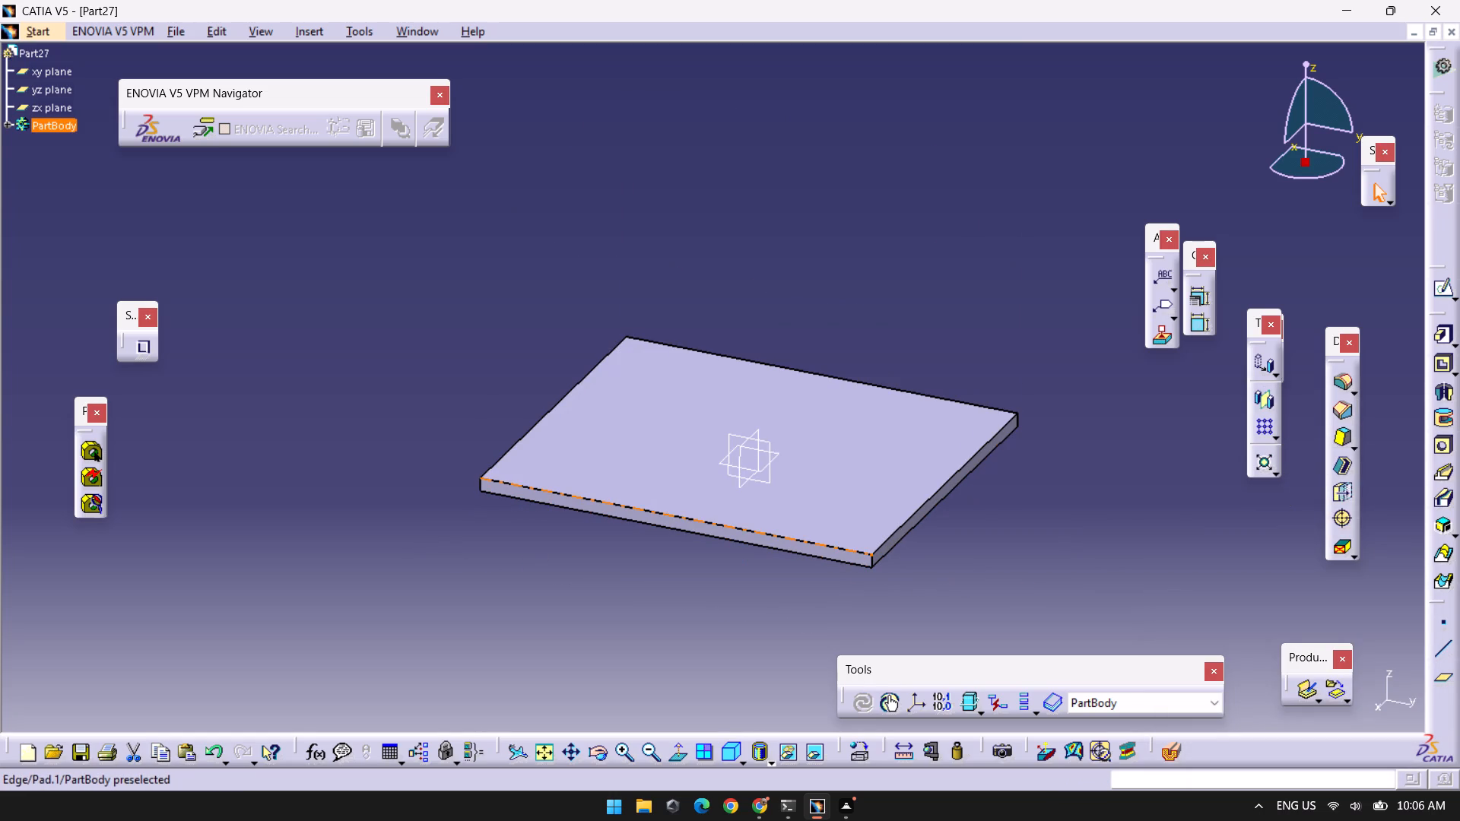
pyautogui.click(1028, 594)
pyautogui.click(873, 560)
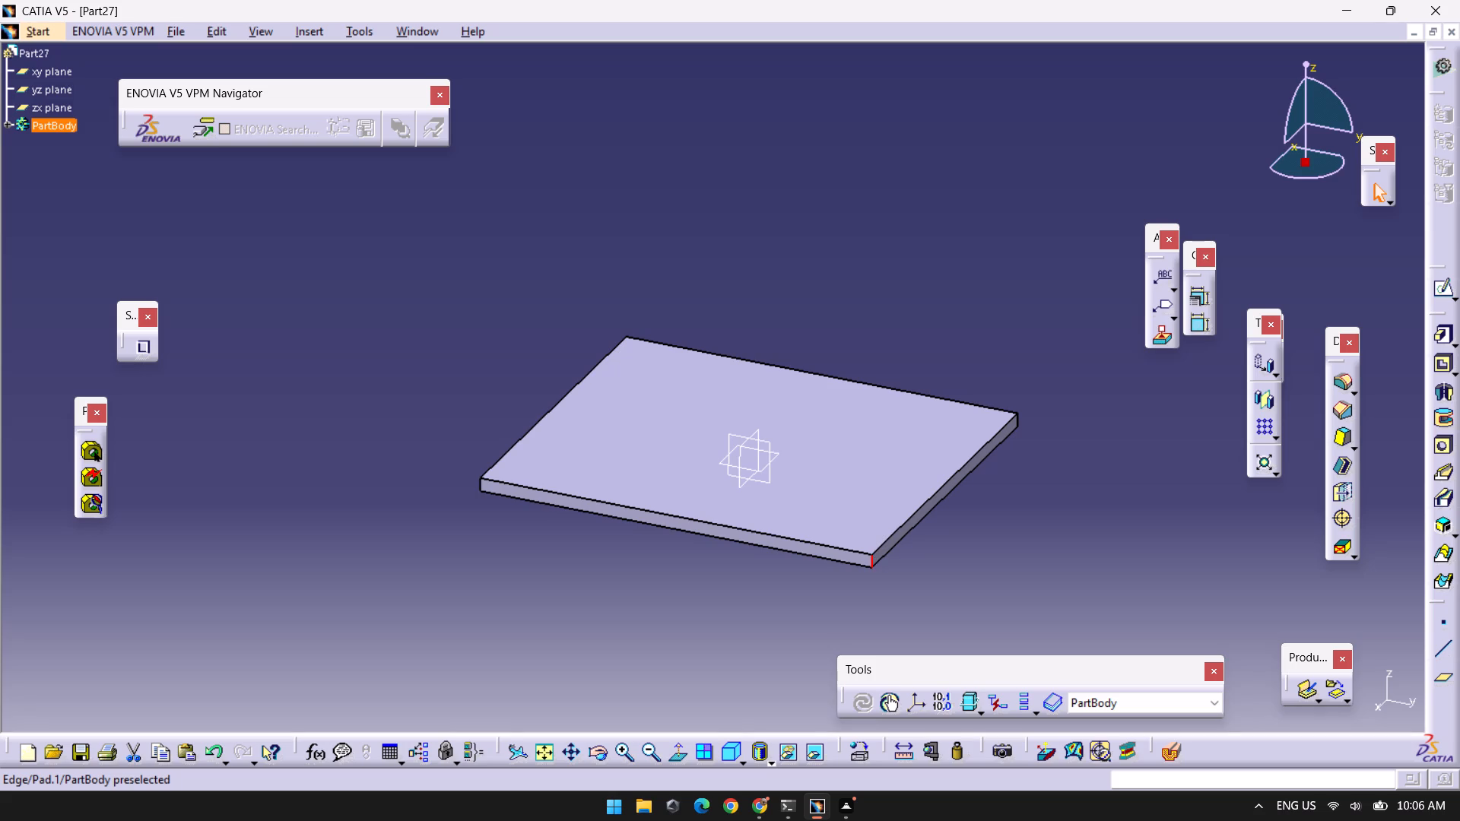
pyautogui.keyDown('ctrl'); pyautogui.click(477, 484); pyautogui.keyUp('ctrl')
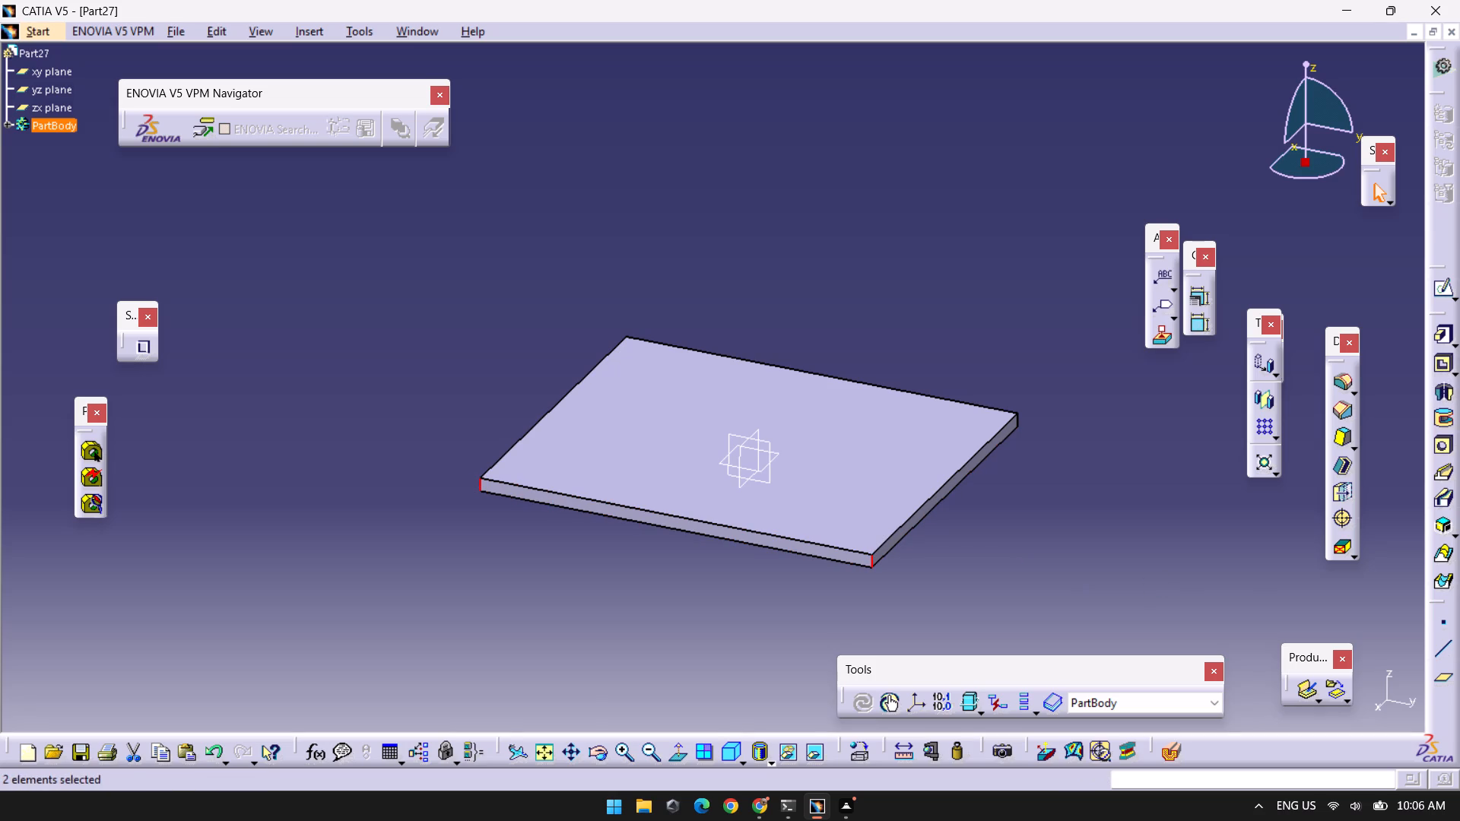
pyautogui.click(1341, 379)
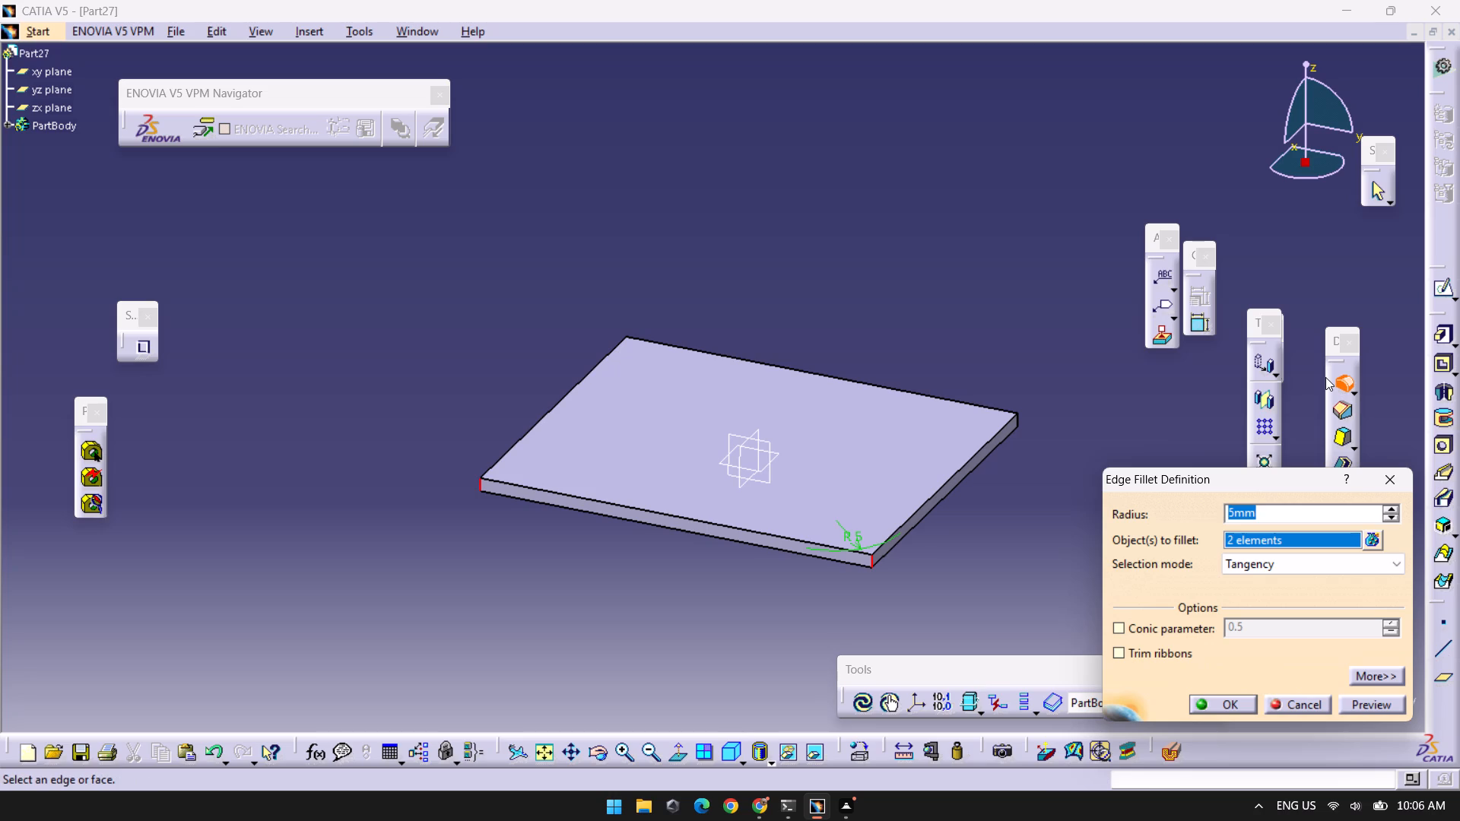
pyautogui.press('8')
pyautogui.press('Return')
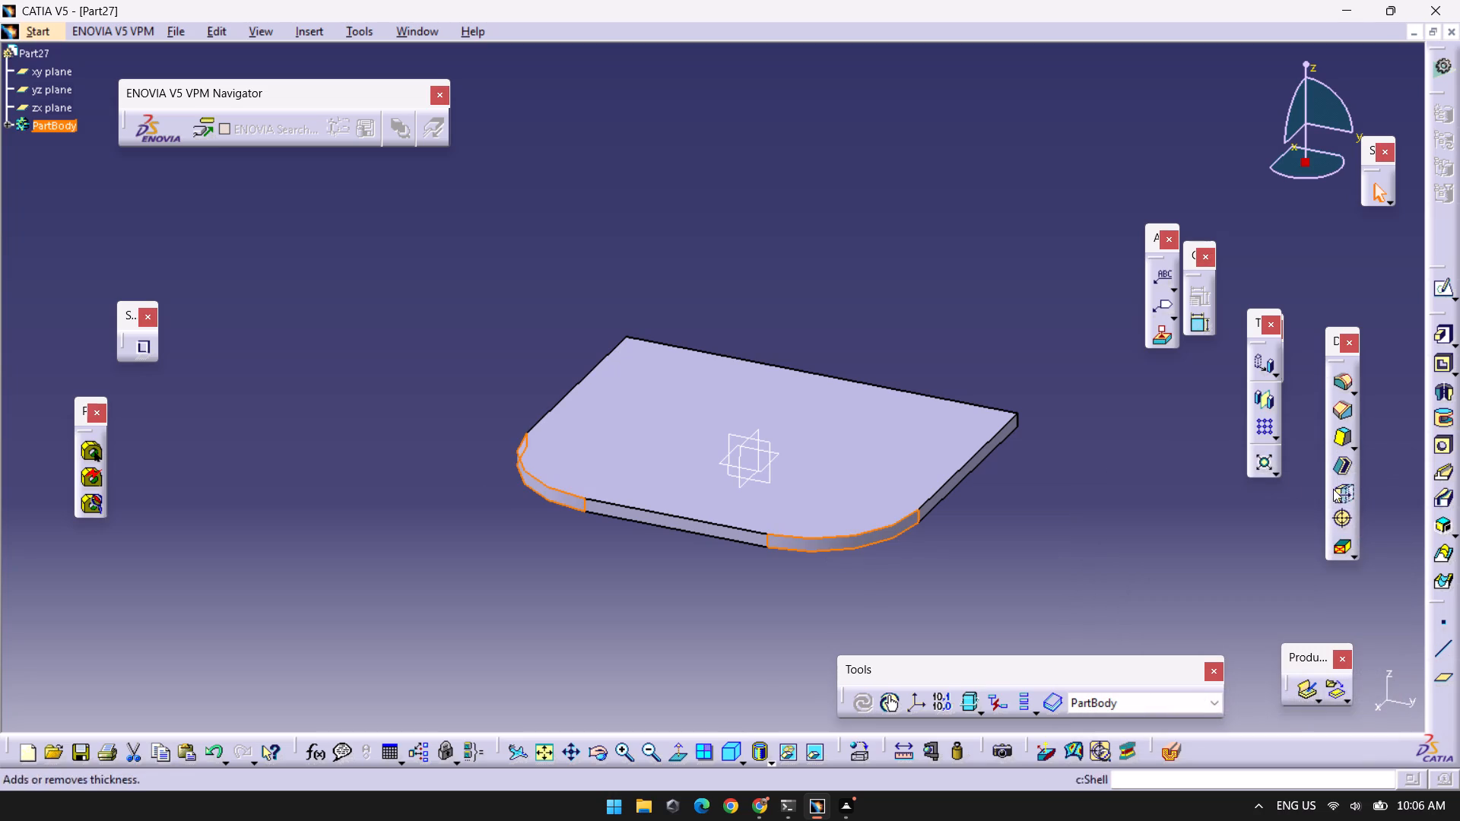
# Start a sketch on the plate's top face and draw an origin-centred rectangle 30 mm high and 25 mm wide.
pyautogui.click(920, 451)
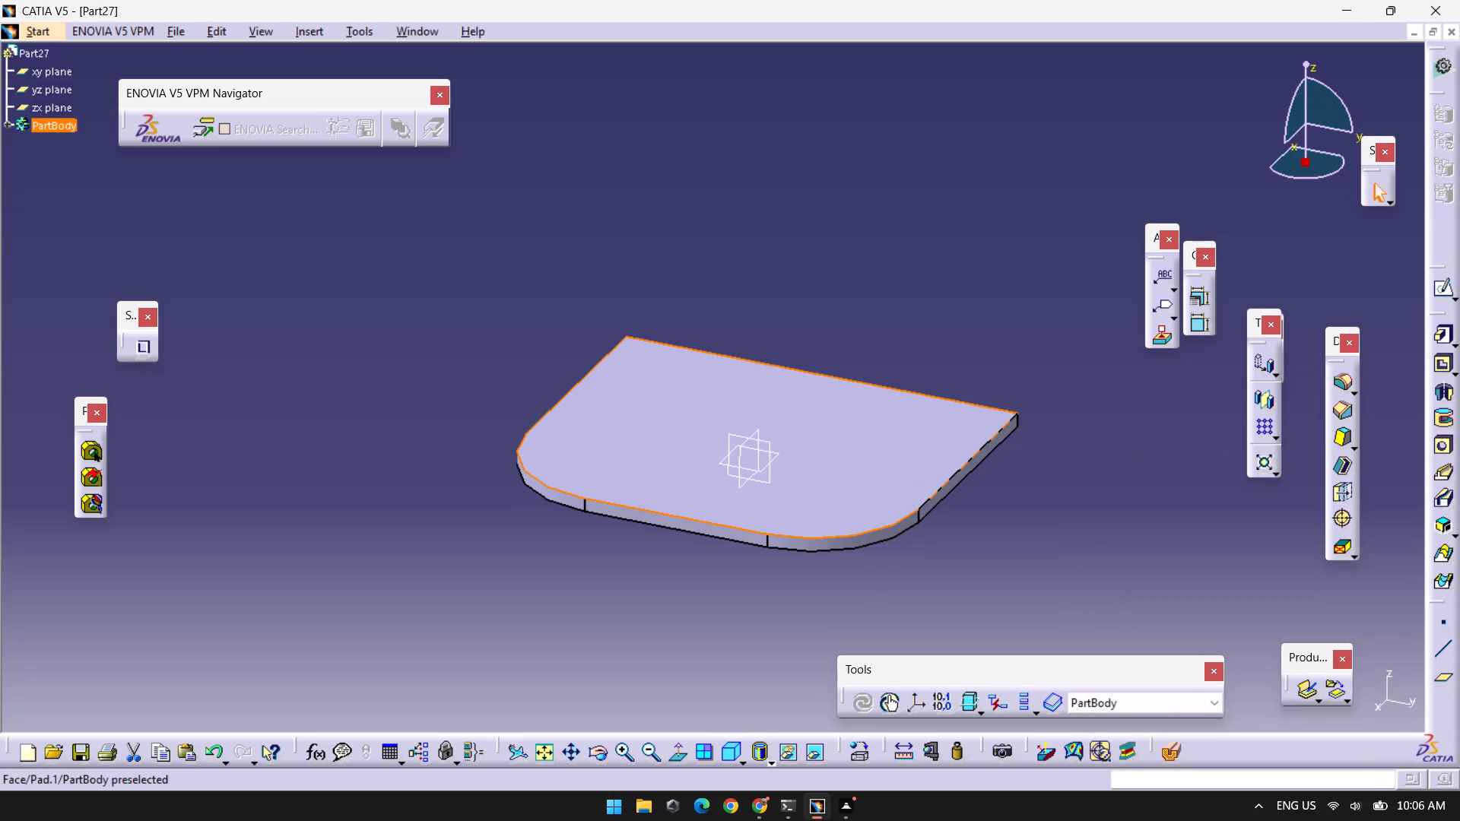
pyautogui.click(1436, 281)
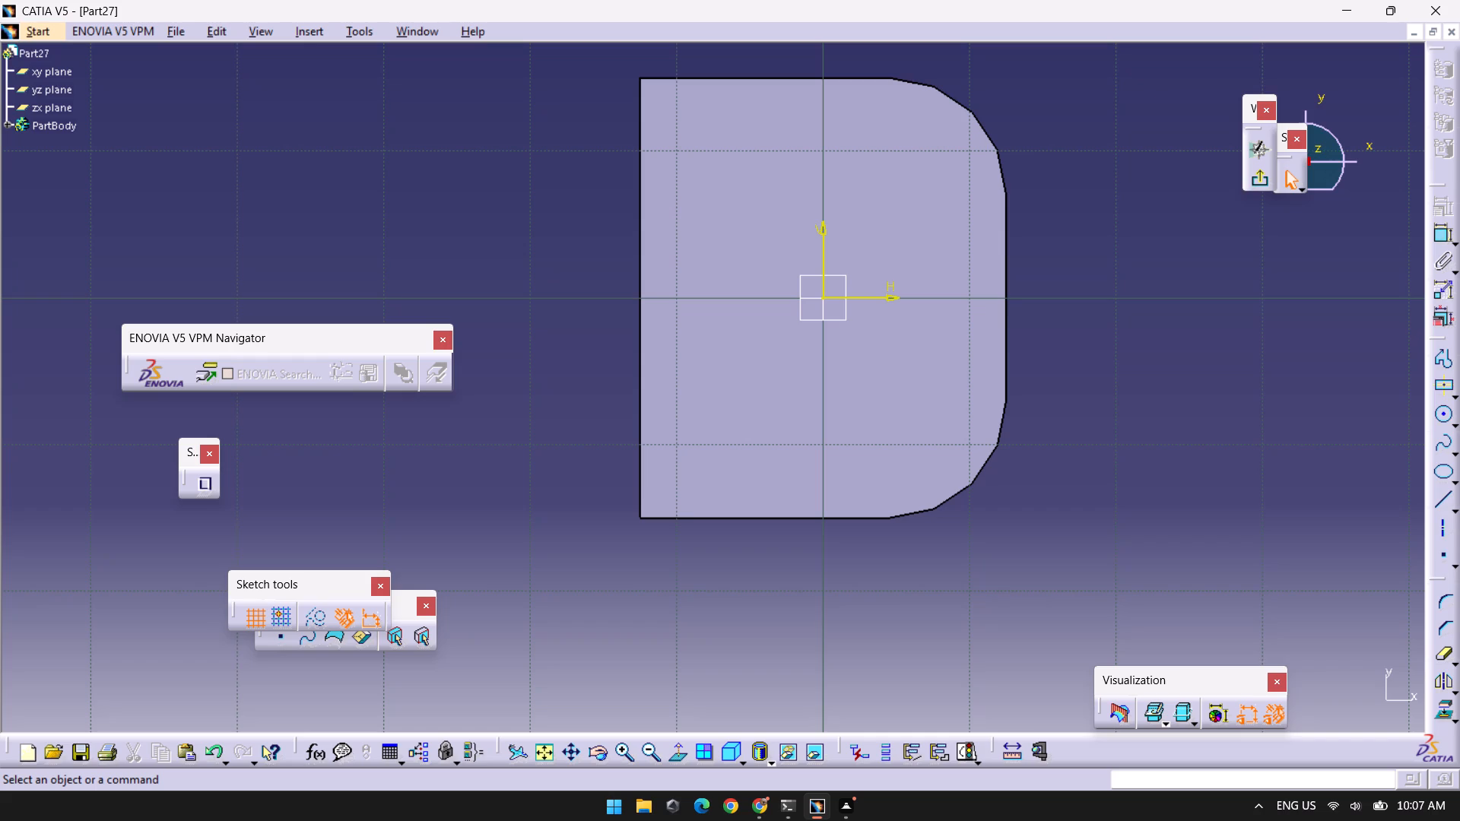
pyautogui.click(1441, 388)
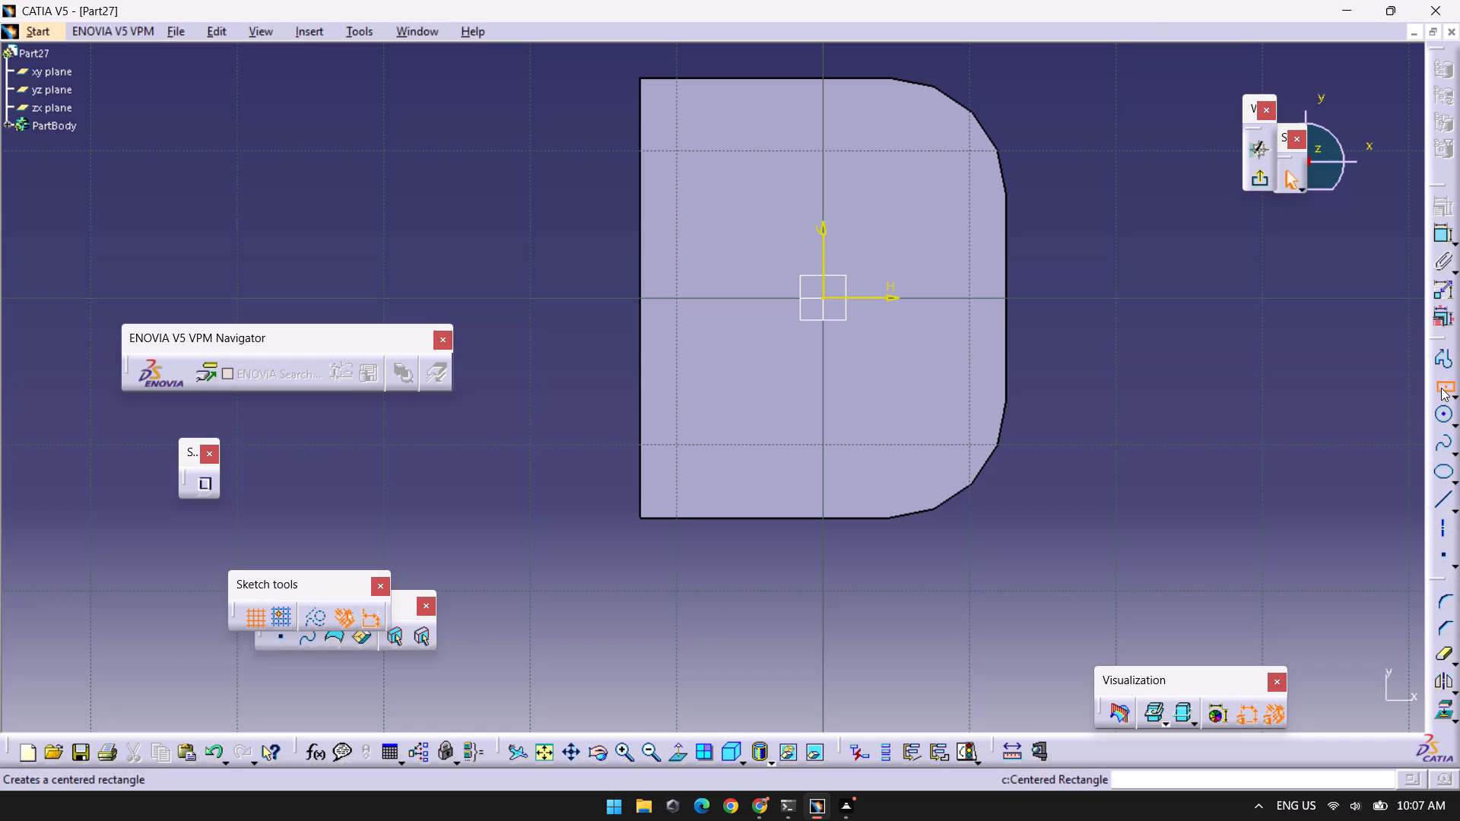
pyautogui.click(826, 296)
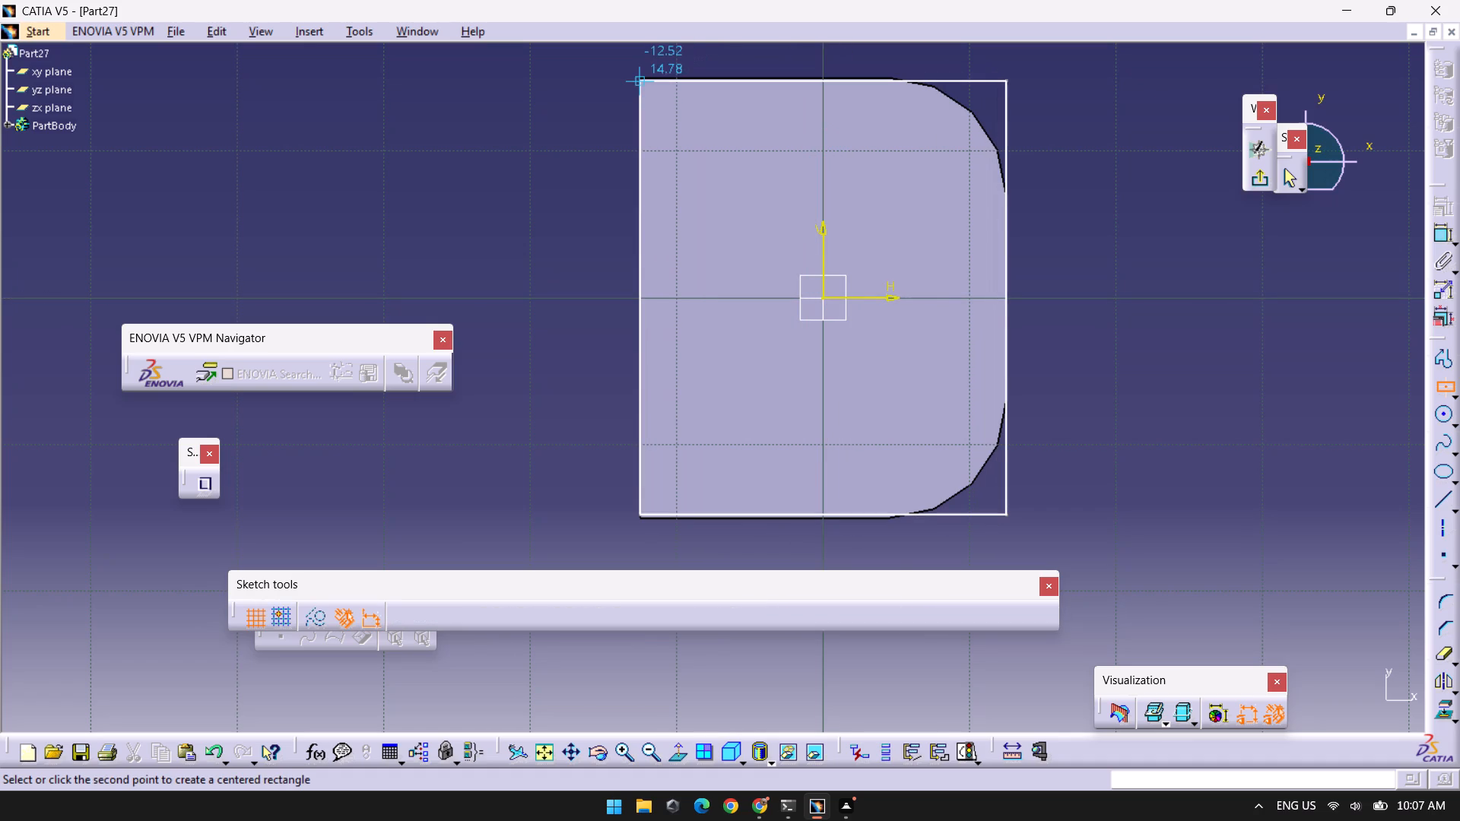
pyautogui.press('Tab')
pyautogui.press('Tab')
pyautogui.press('Tab')
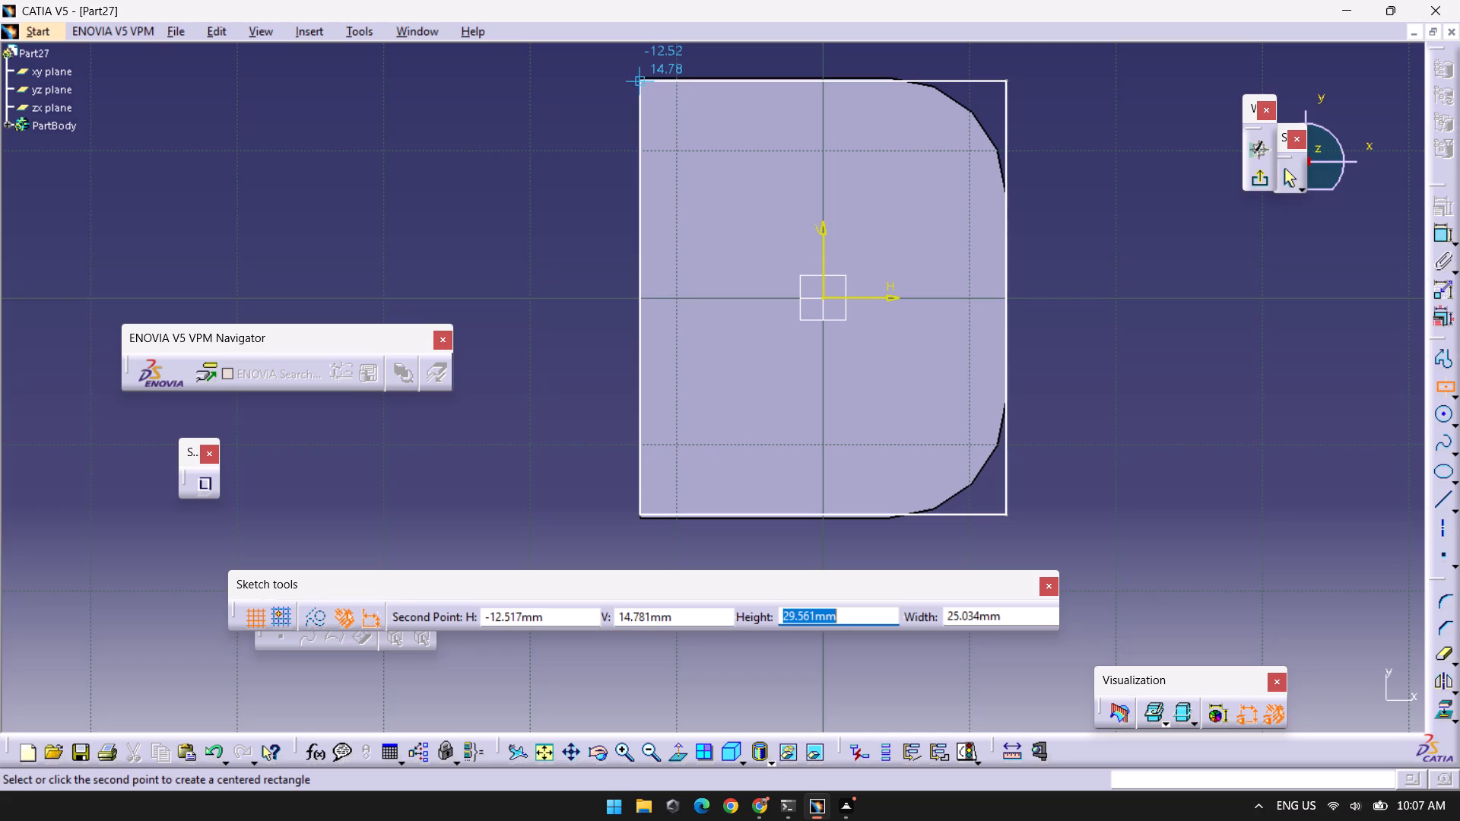
pyautogui.write('30')
pyautogui.press('Tab')
pyautogui.press('Tab')
pyautogui.press('Tab')
pyautogui.press('Tab')
pyautogui.press('Tab')
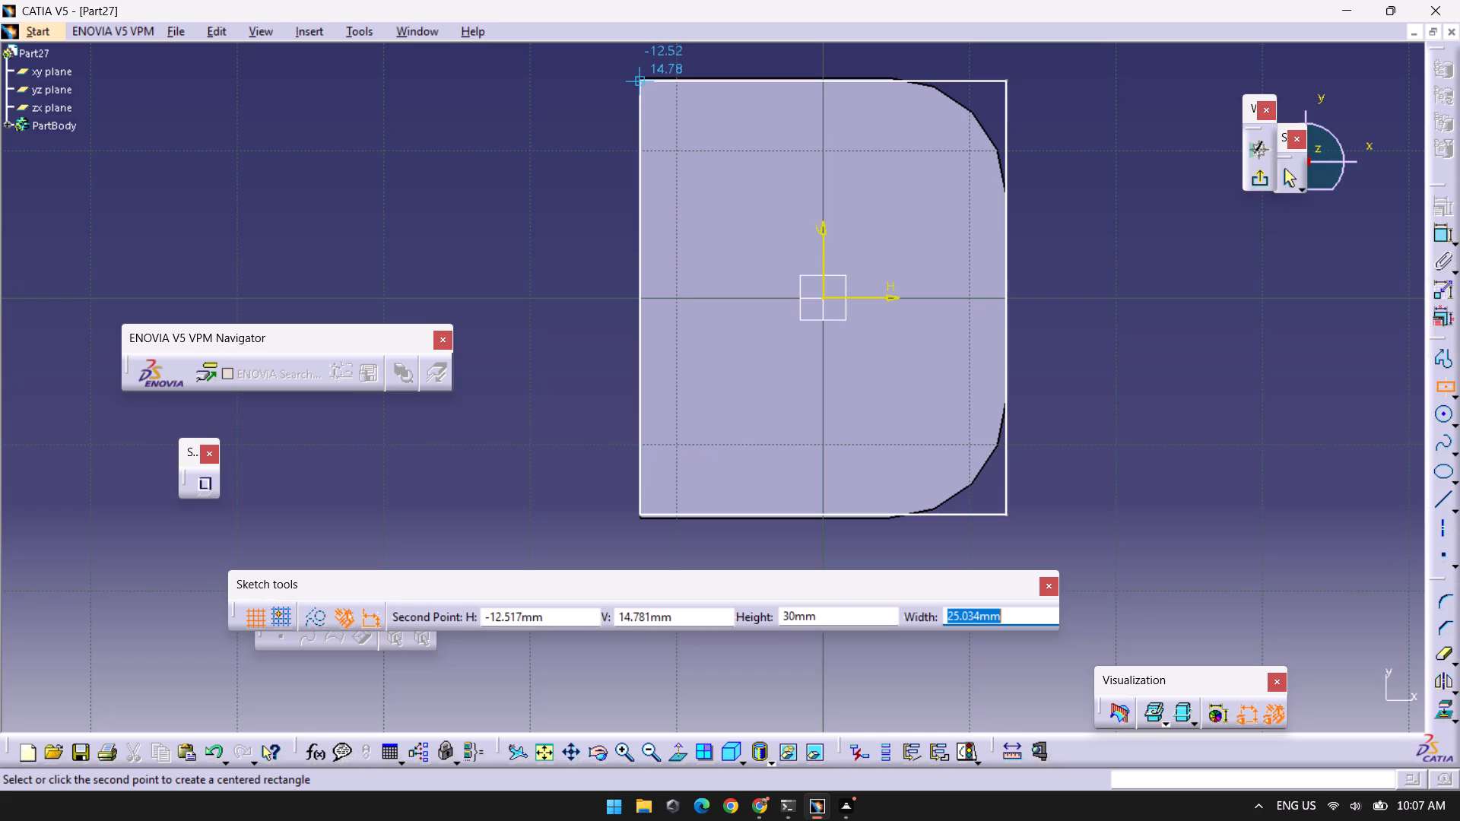
pyautogui.write('25')
pyautogui.press('Return')
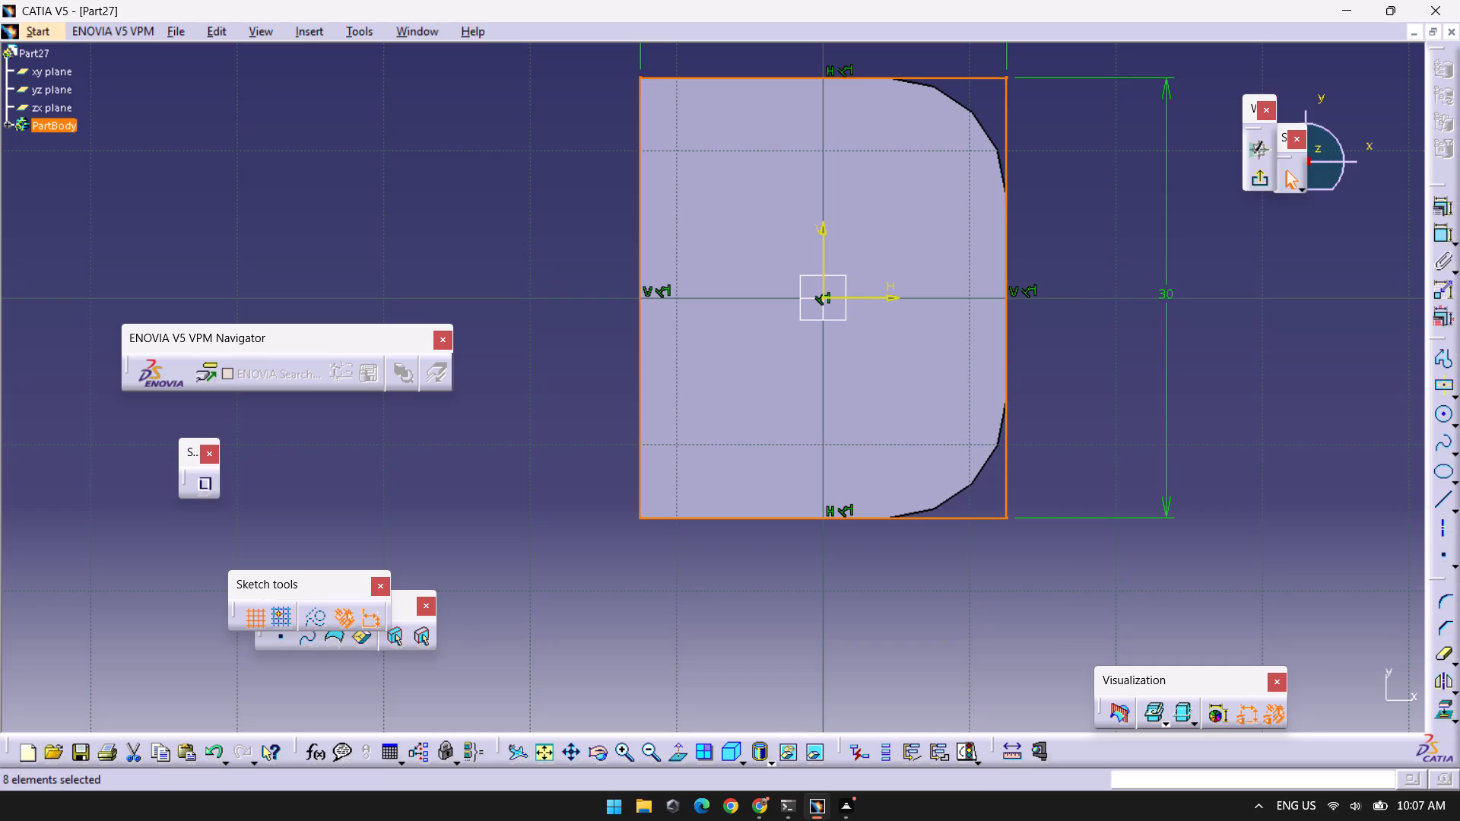
# Add an inner origin-centred rectangle 29 mm high and 24 mm wide to the sketch, and exit the sketch.
pyautogui.click(1443, 388)
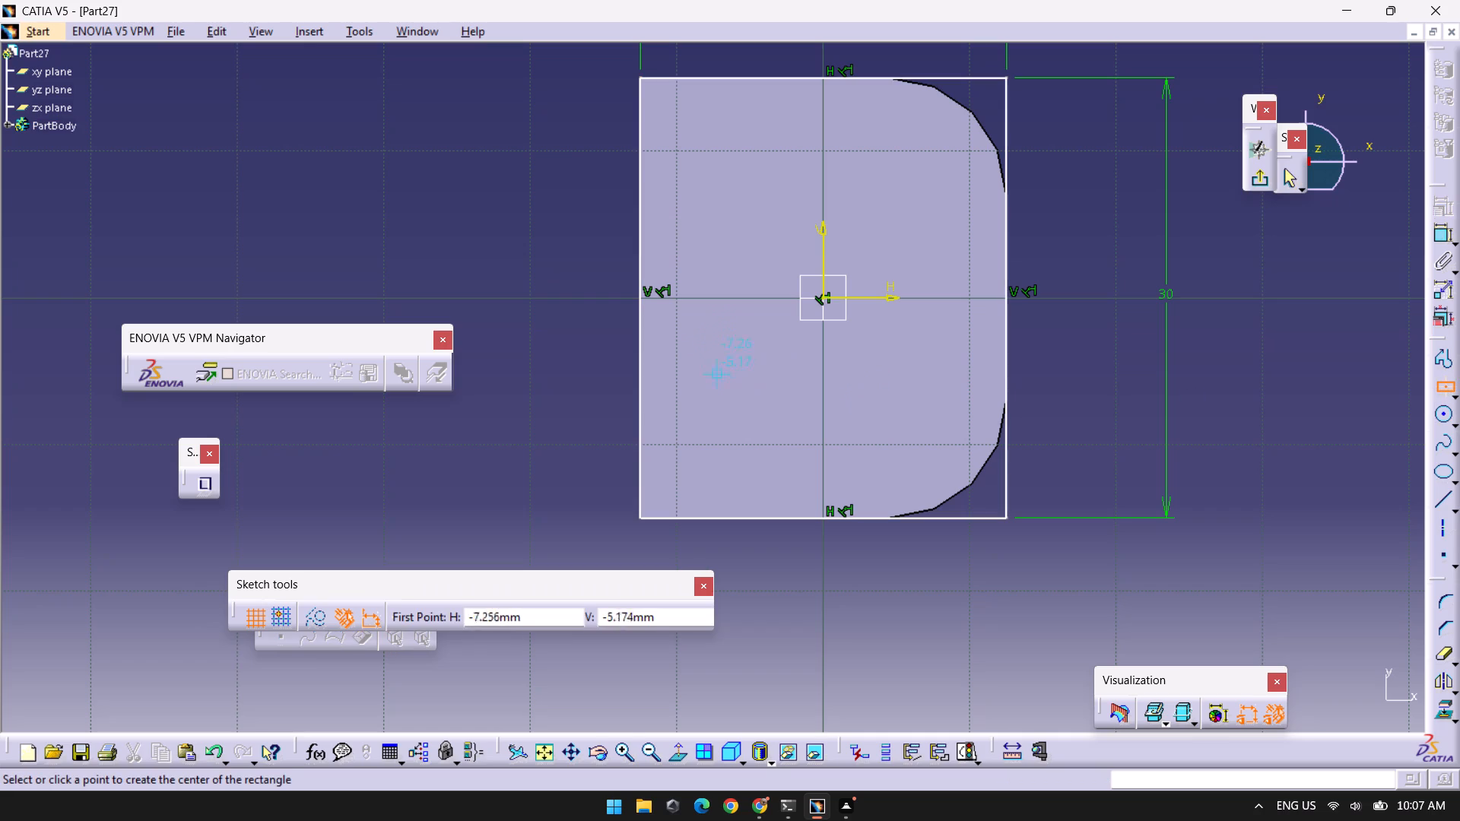
pyautogui.click(827, 300)
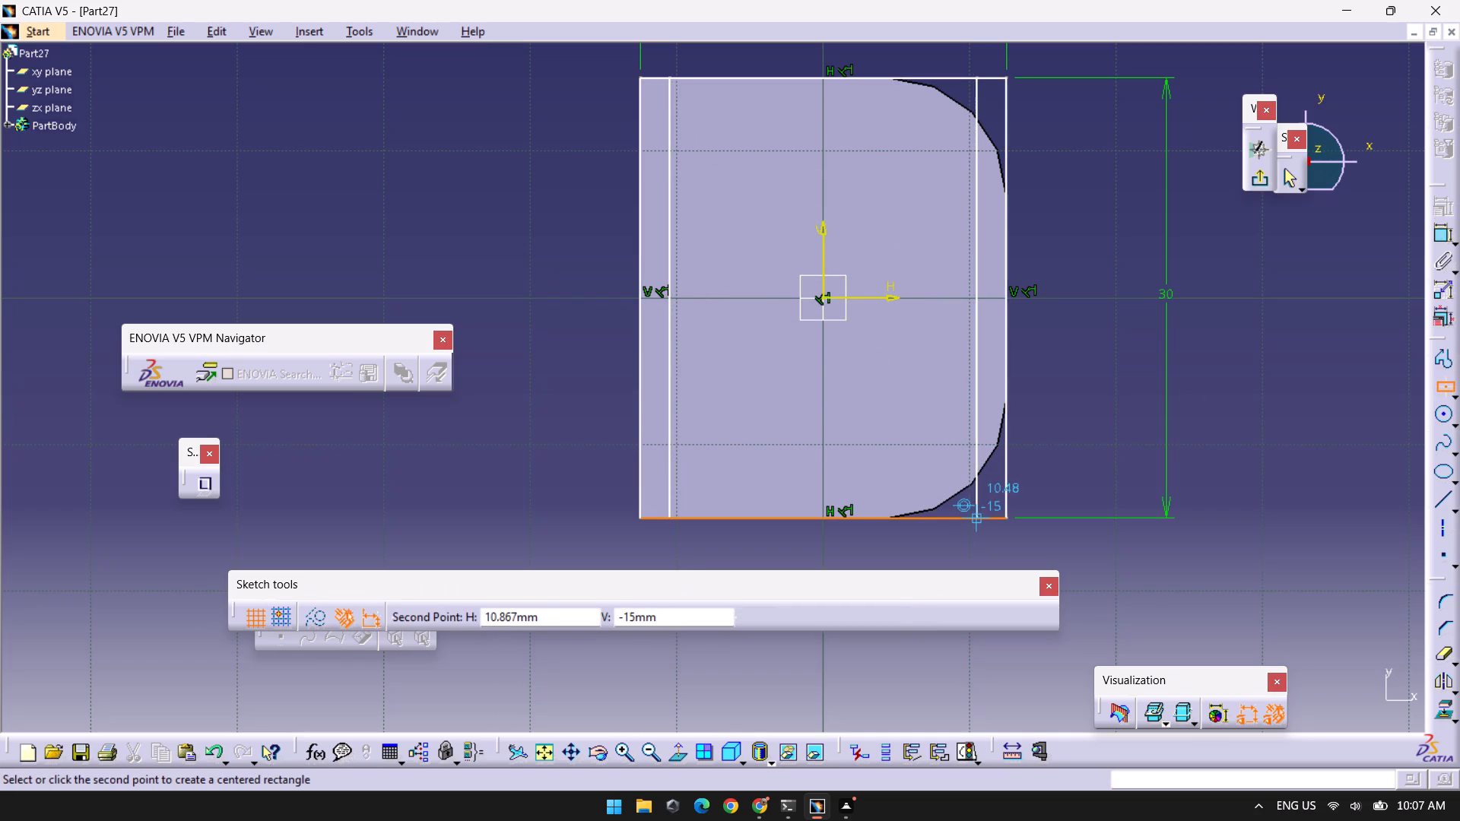
pyautogui.press('Tab')
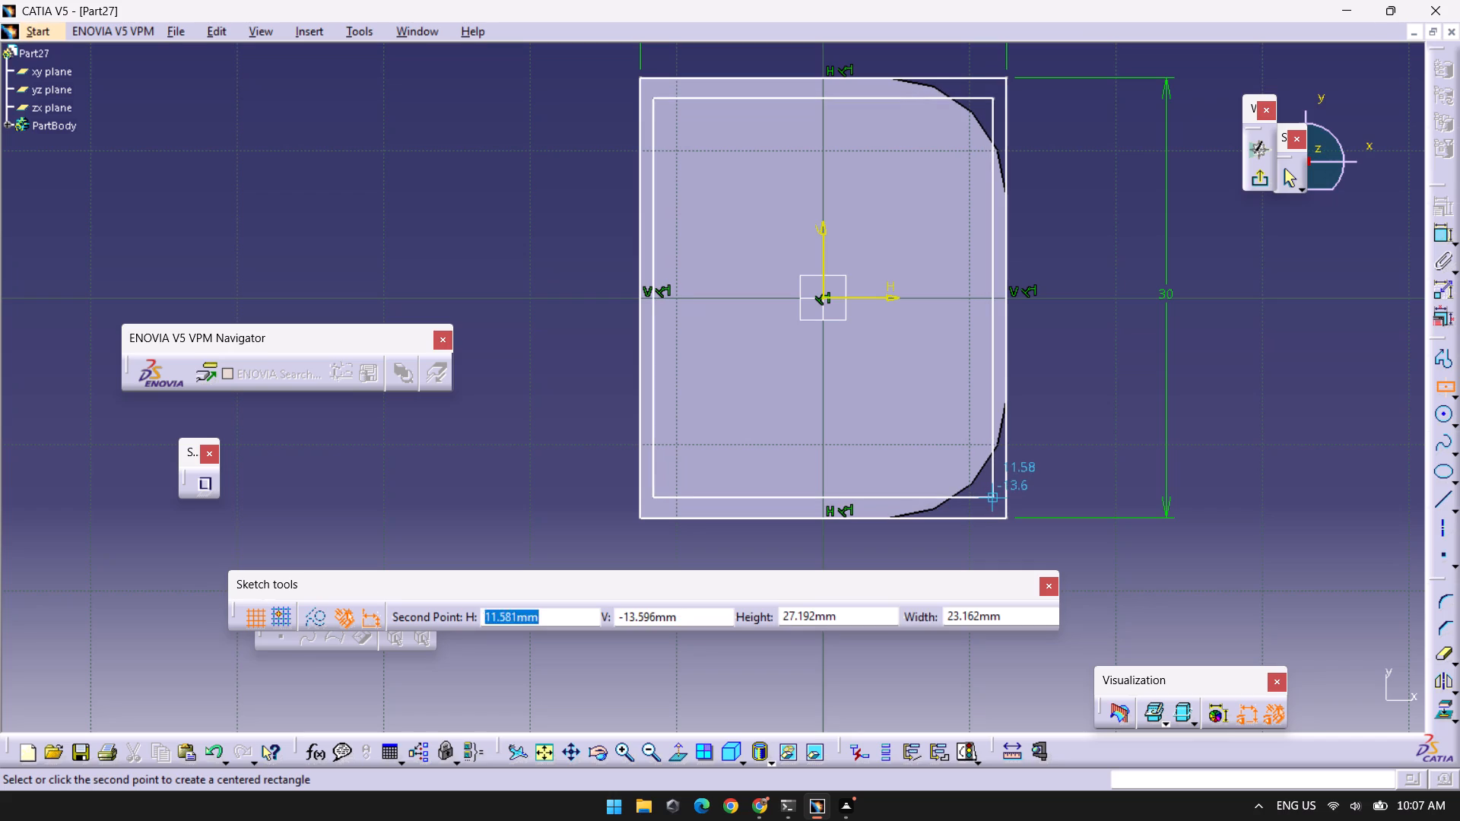
pyautogui.press('Tab')
pyautogui.press('Tab')
pyautogui.write('29')
pyautogui.press('Tab')
pyautogui.press('Tab')
pyautogui.press('Tab')
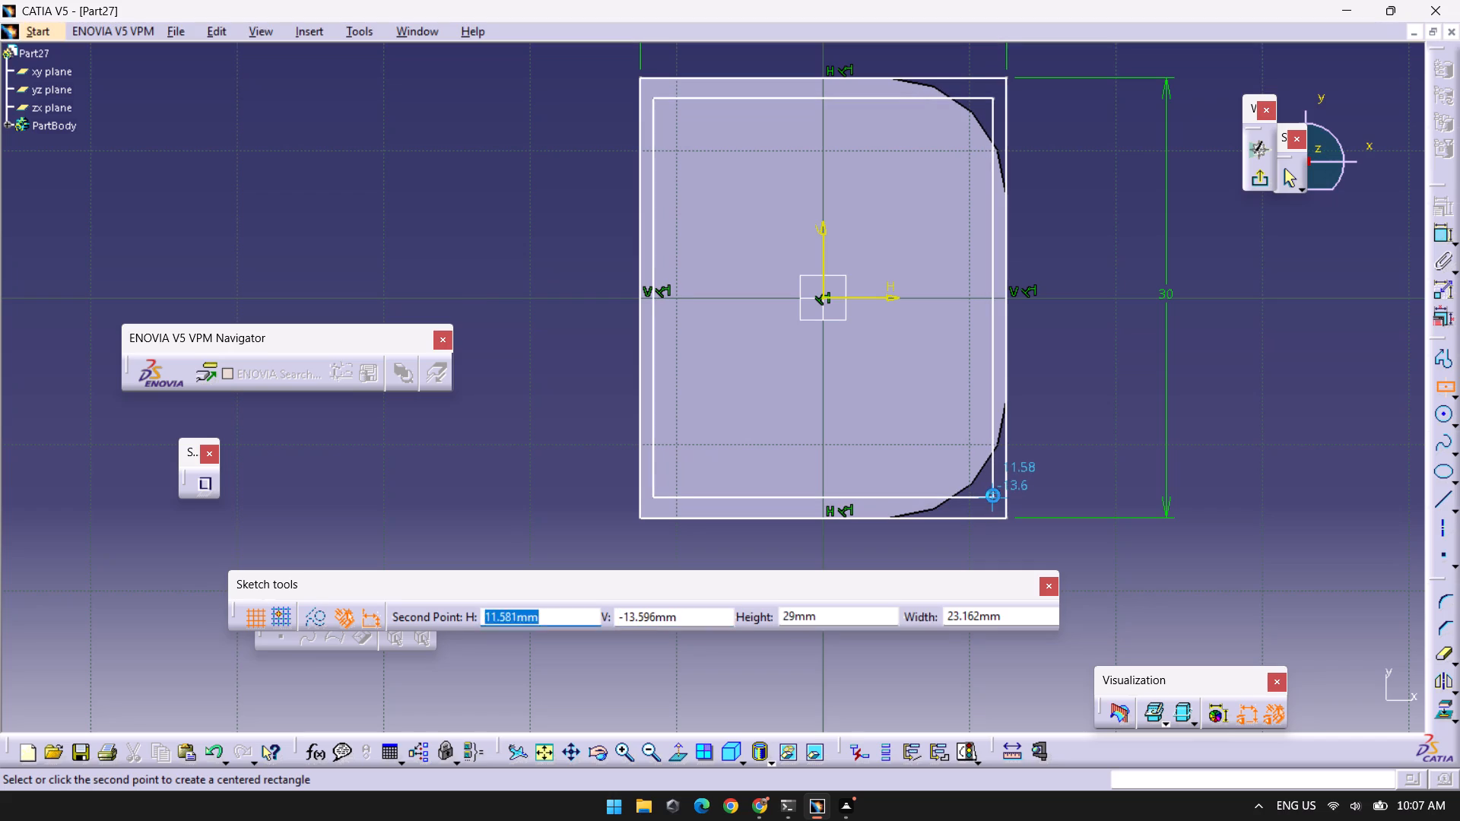
pyautogui.press('Tab')
pyautogui.press('Tab')
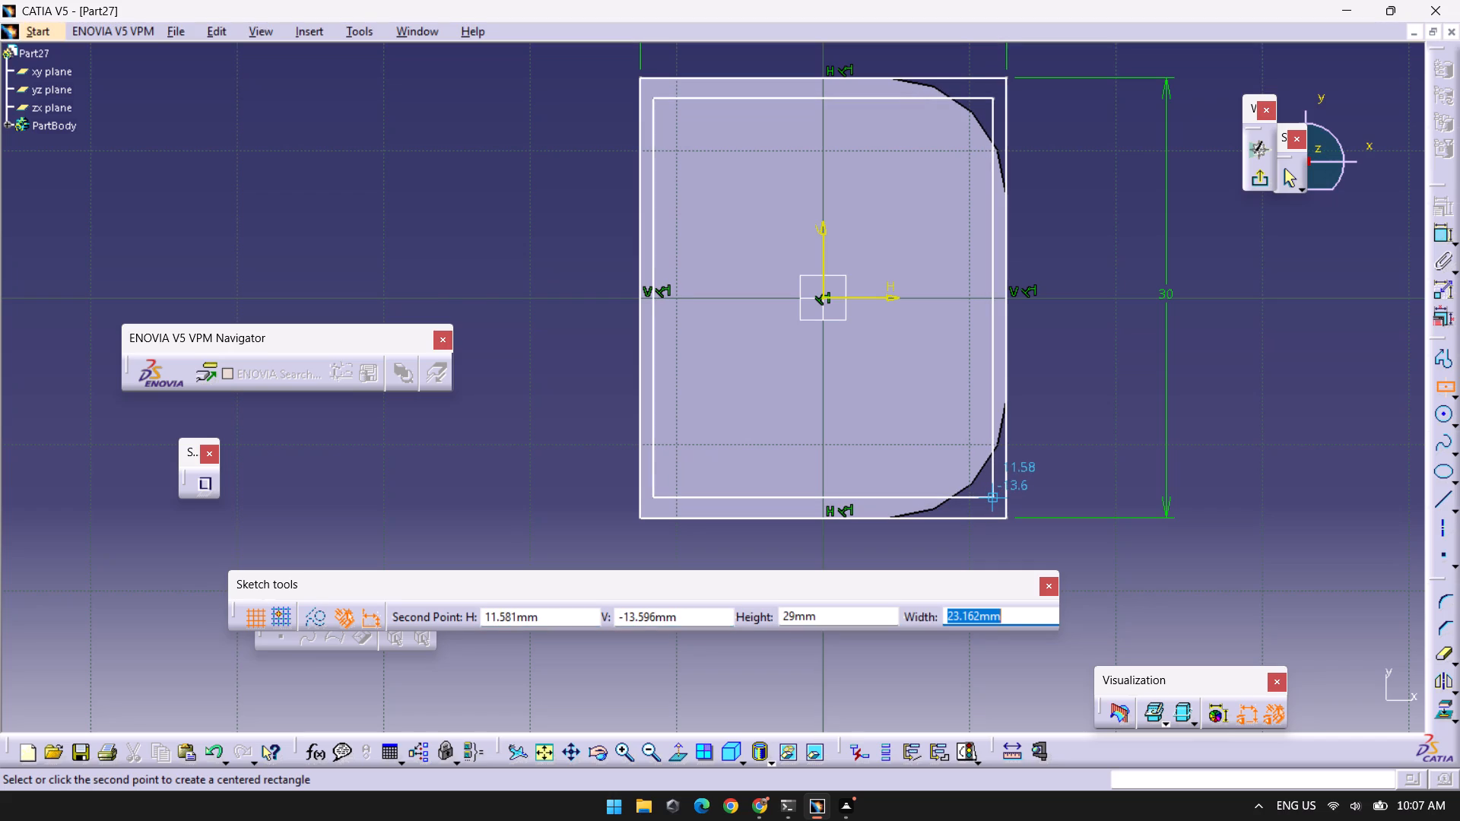
pyautogui.write('24')
pyautogui.press('Return')
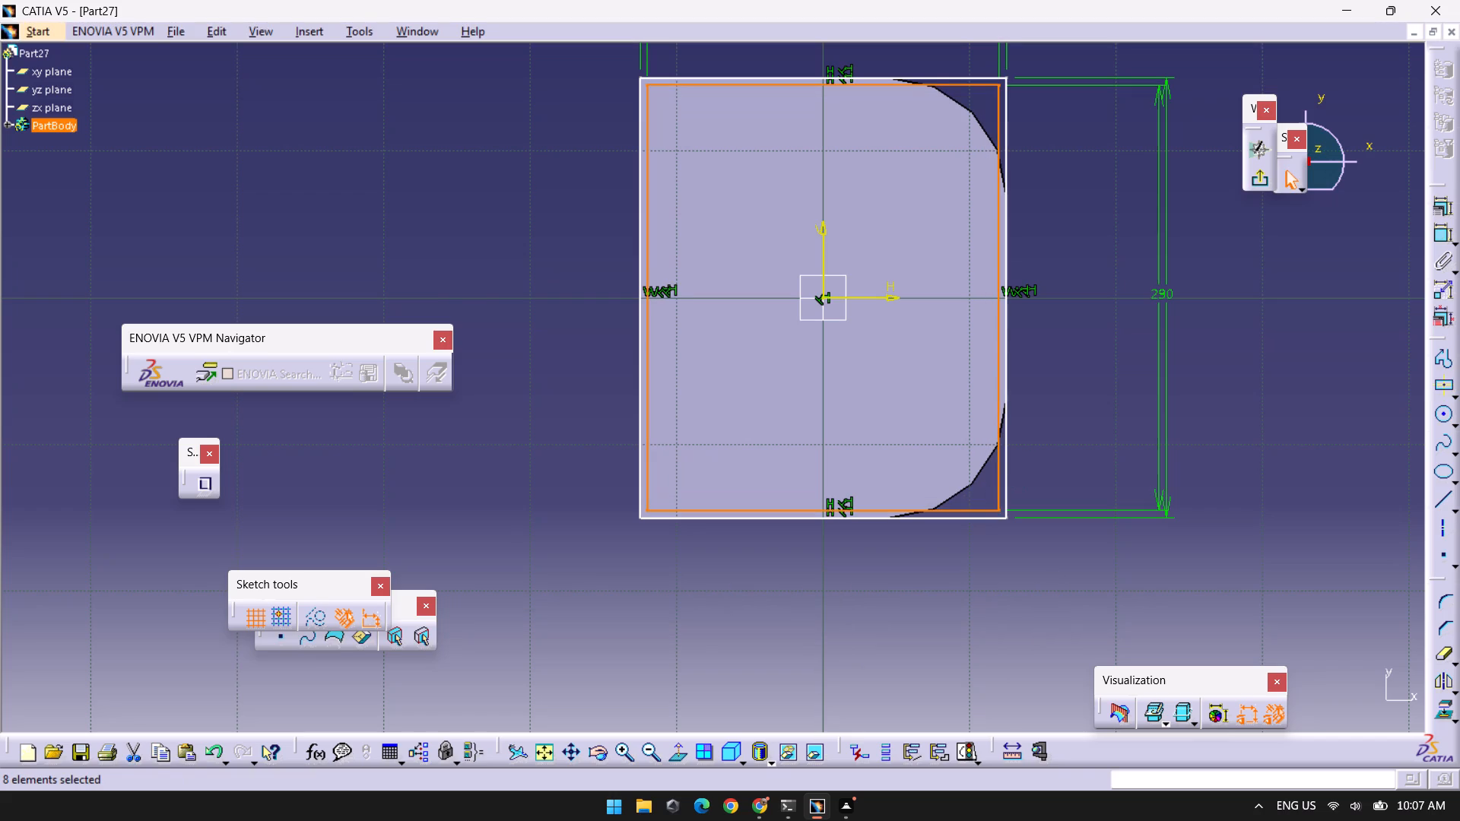
pyautogui.click(1119, 324)
pyautogui.click(1265, 180)
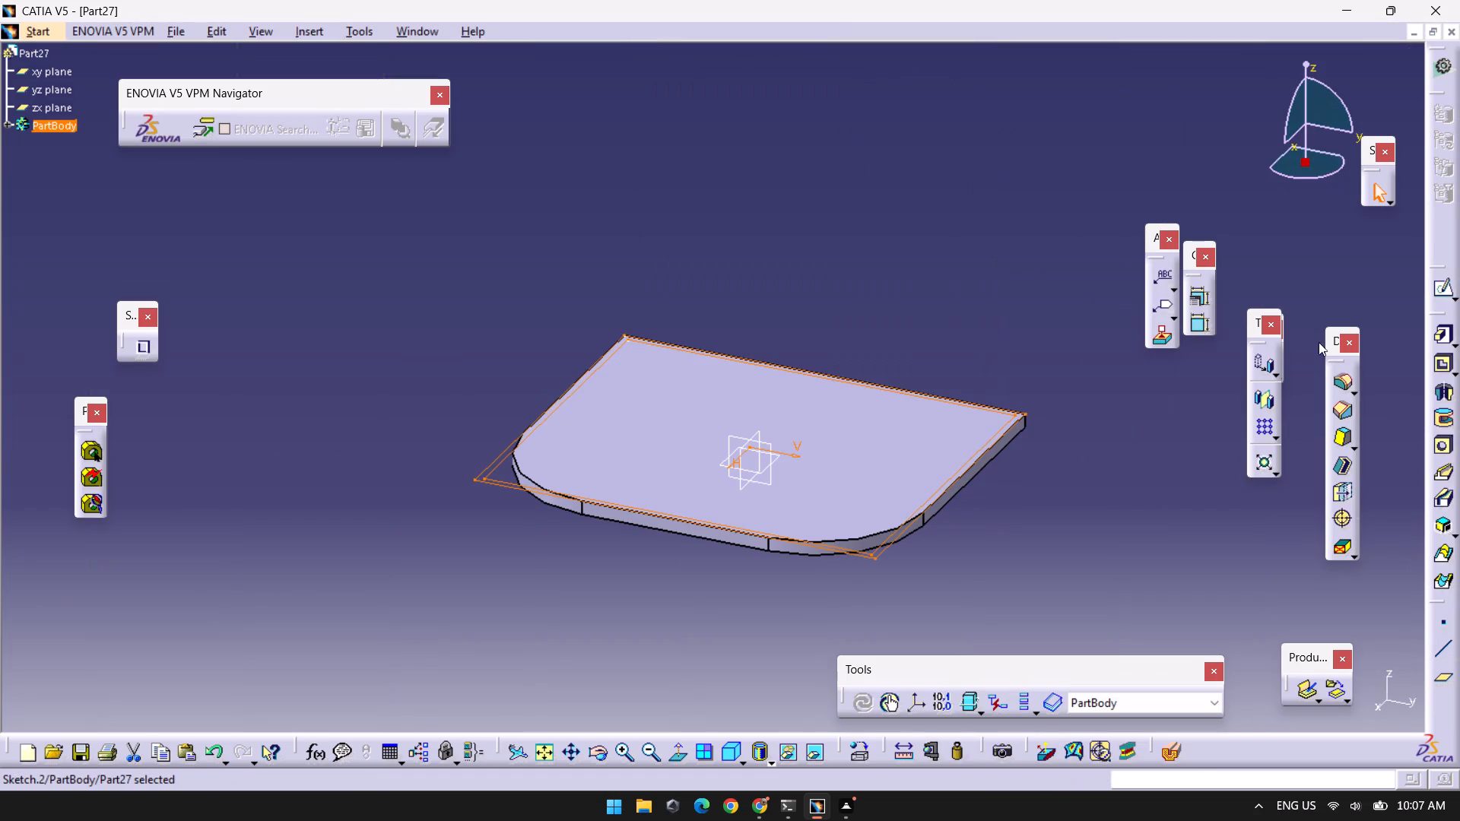
# Pad the two-rectangle sketch to a length of 15 mm to form thin walls around the plate.
pyautogui.click(1426, 331)
pyautogui.click(1444, 332)
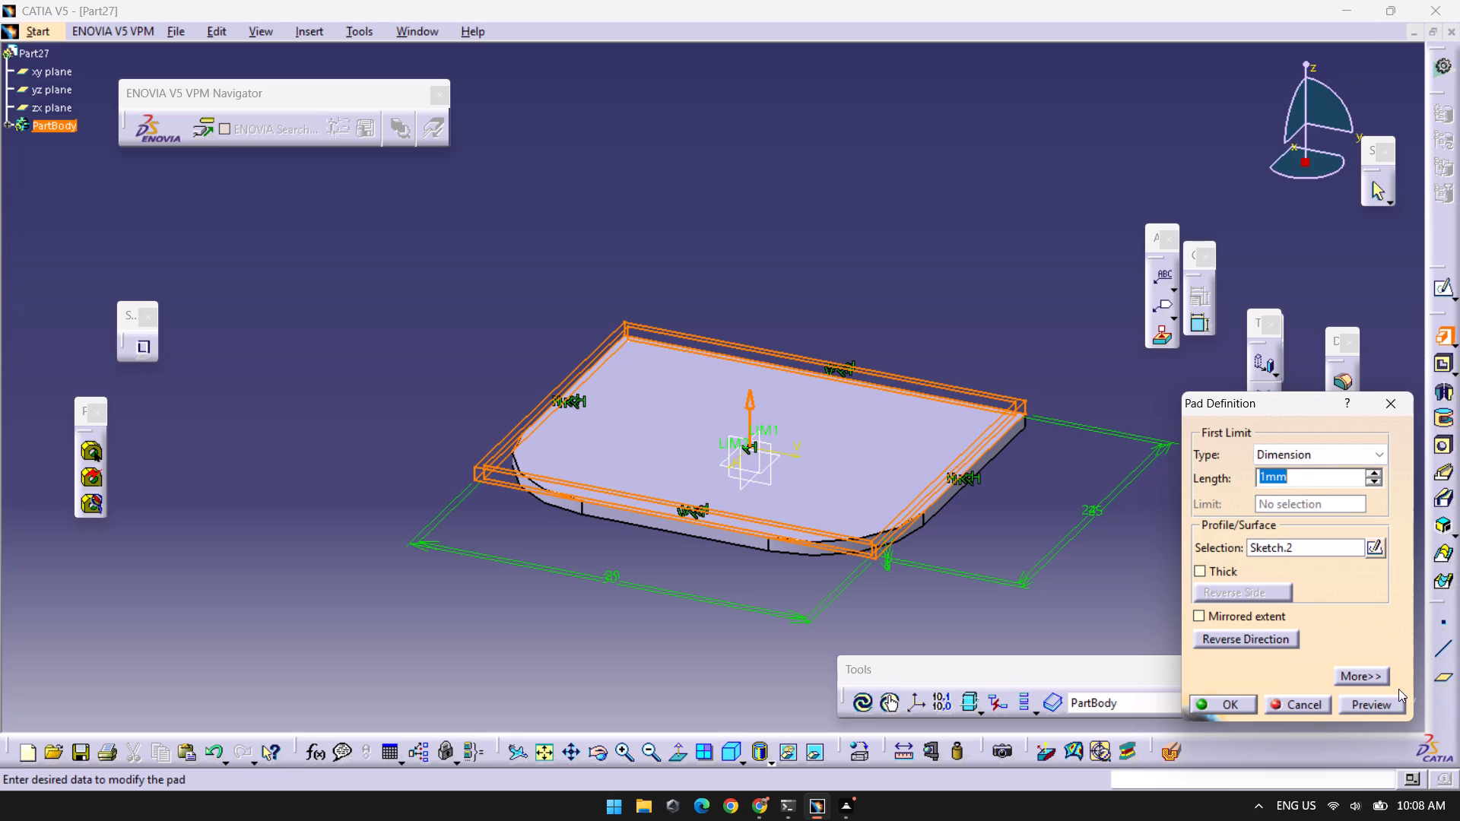
pyautogui.write('15')
pyautogui.press('Return')
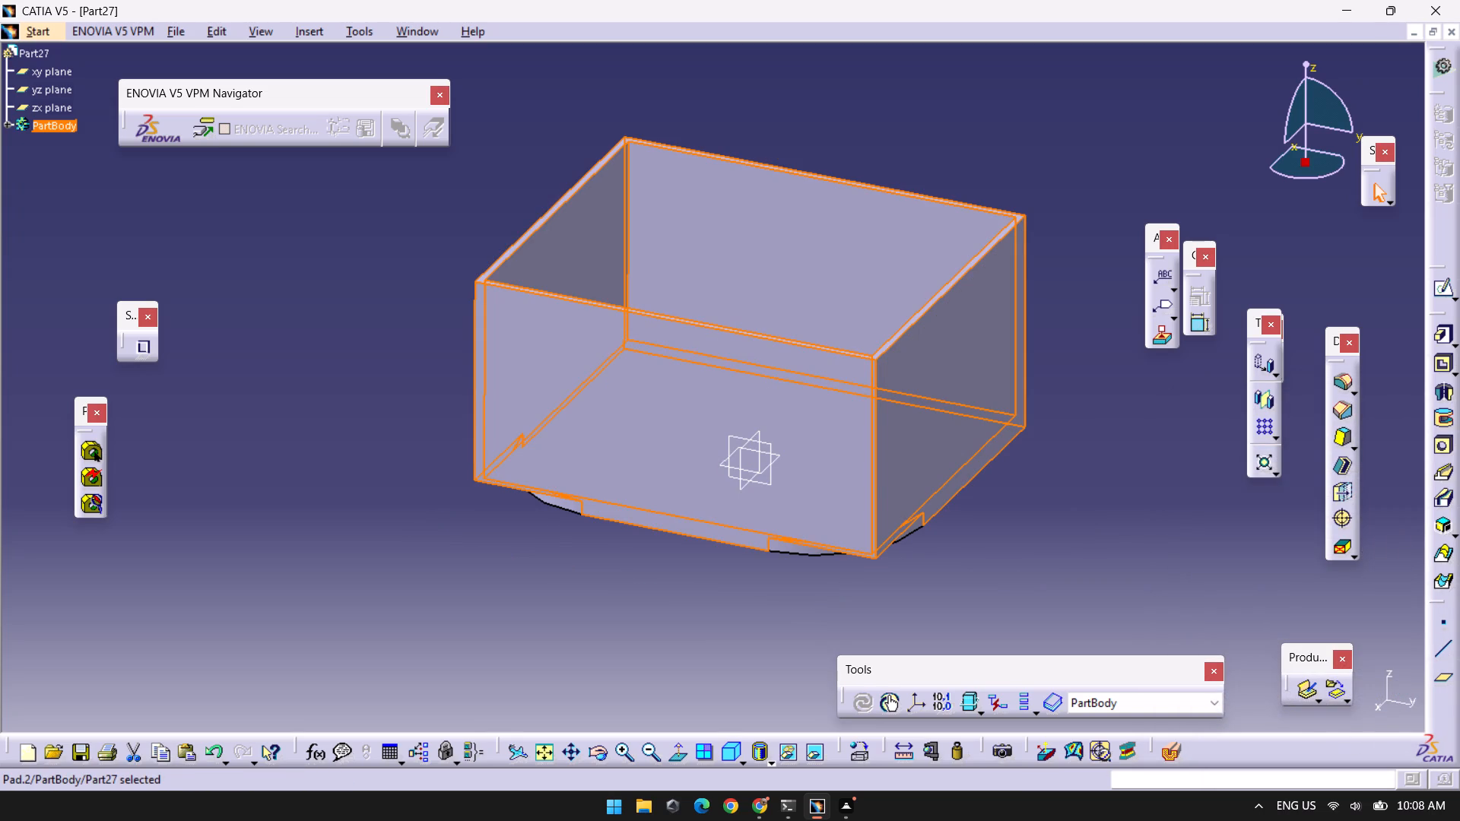
pyautogui.click(1074, 515)
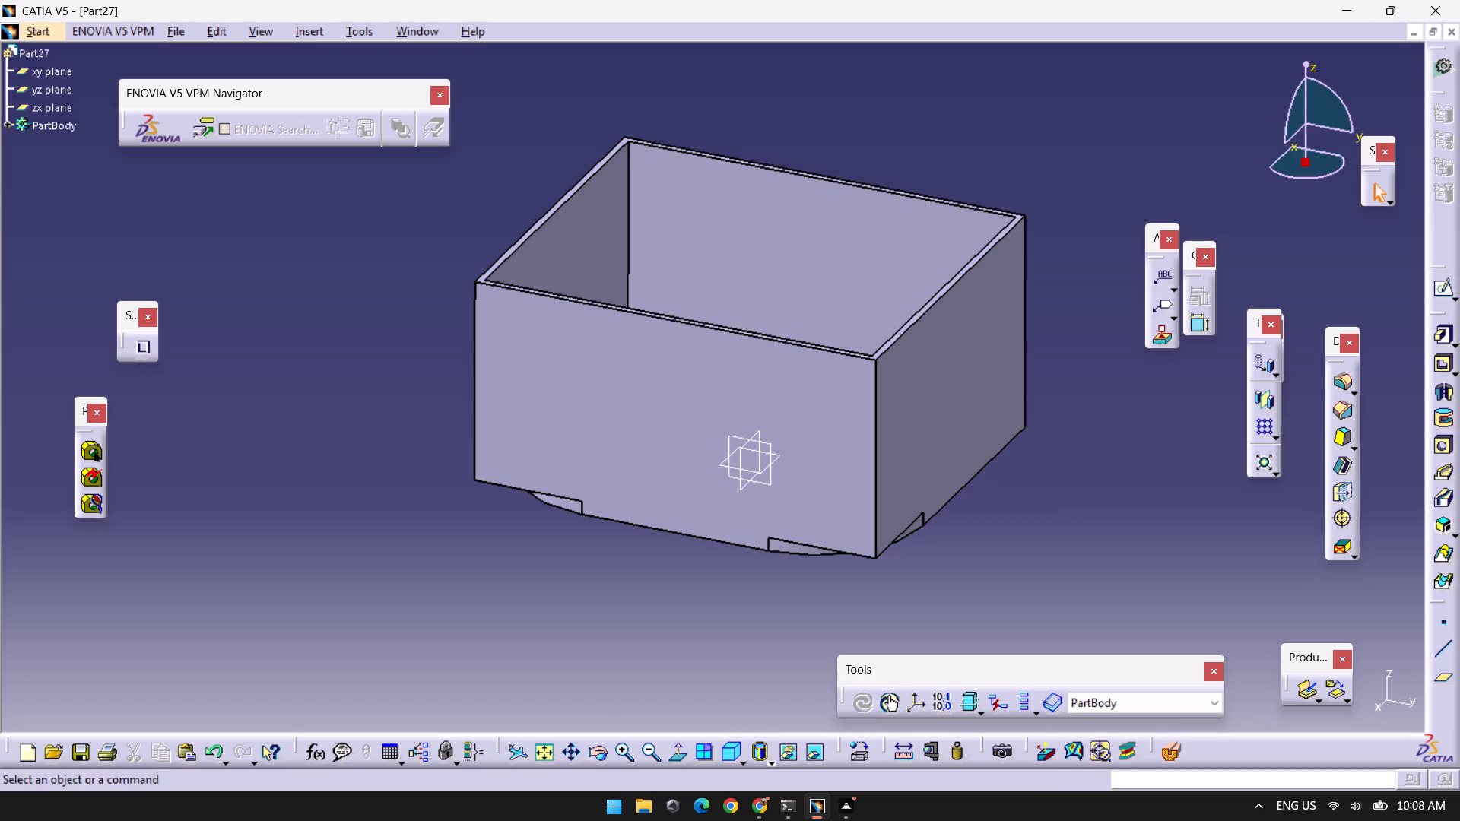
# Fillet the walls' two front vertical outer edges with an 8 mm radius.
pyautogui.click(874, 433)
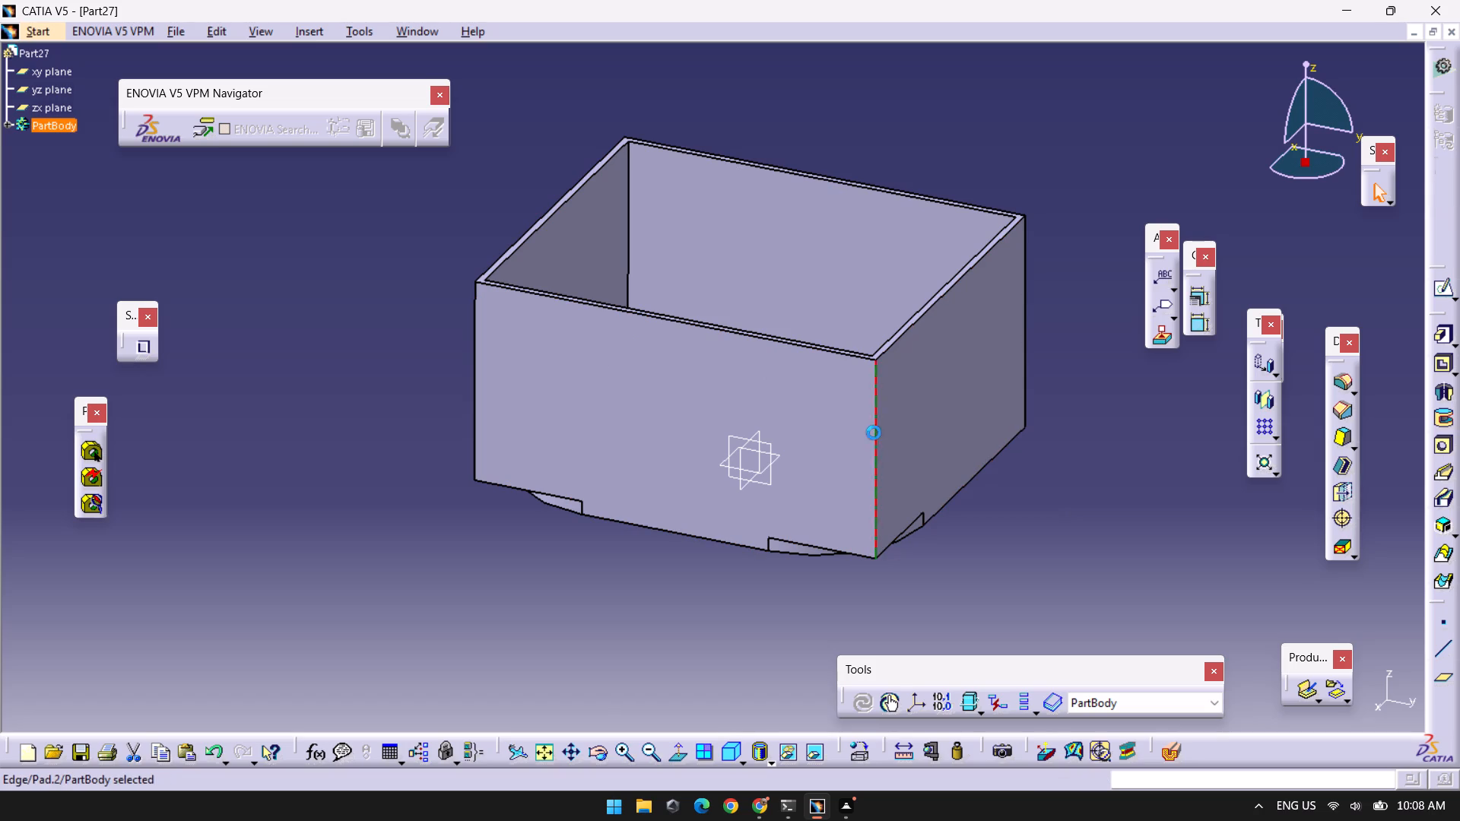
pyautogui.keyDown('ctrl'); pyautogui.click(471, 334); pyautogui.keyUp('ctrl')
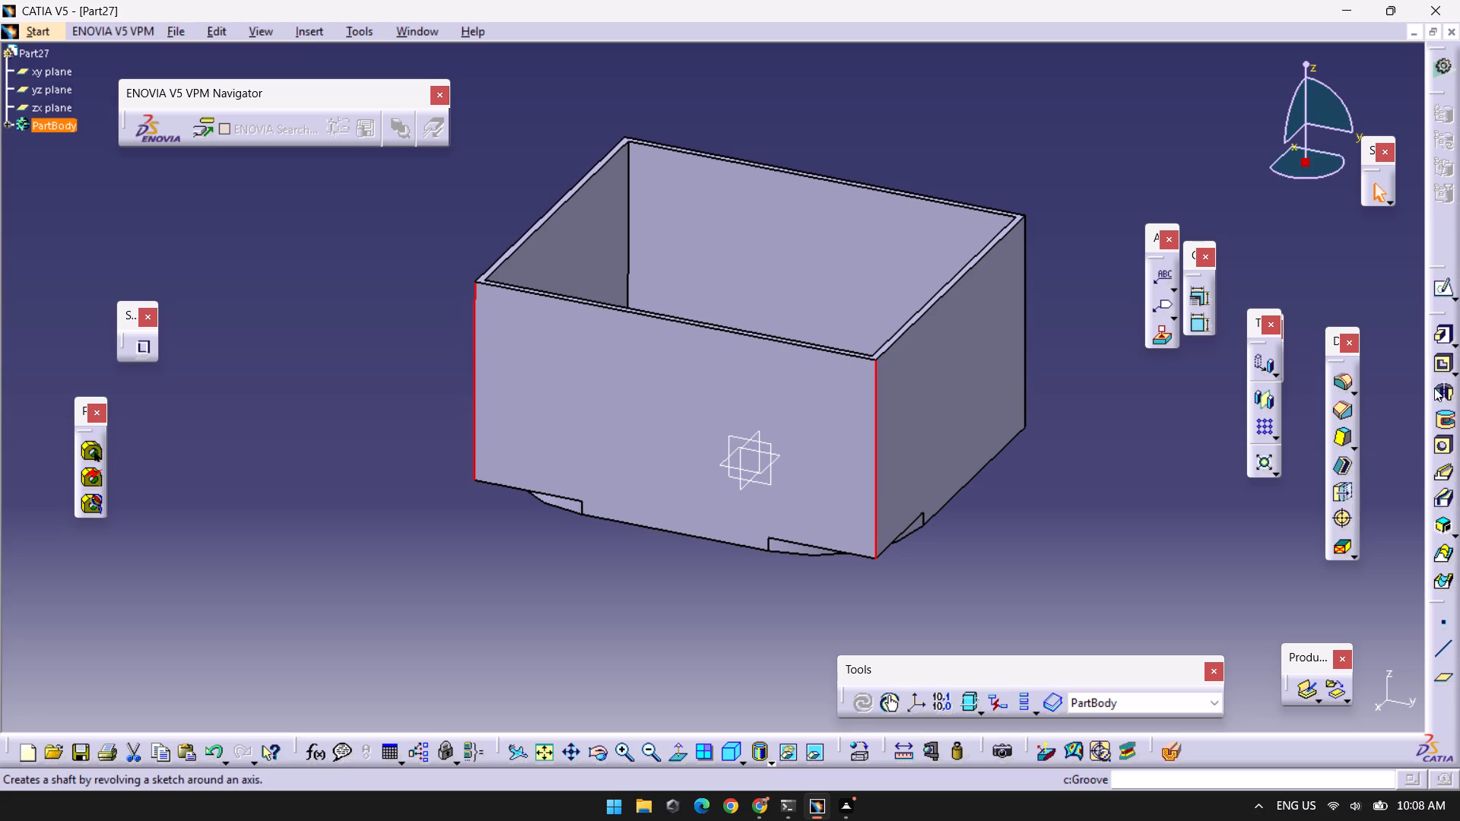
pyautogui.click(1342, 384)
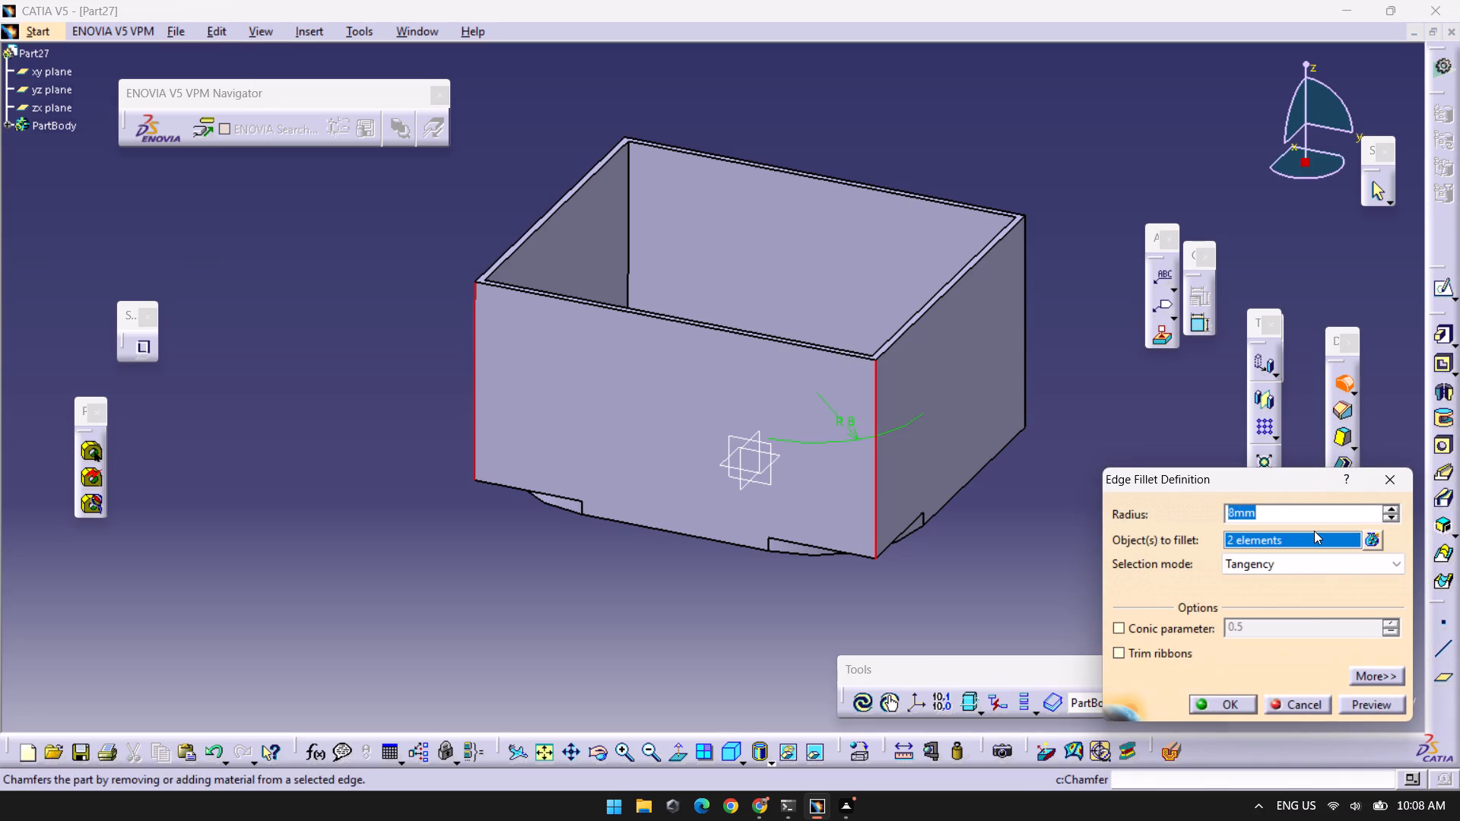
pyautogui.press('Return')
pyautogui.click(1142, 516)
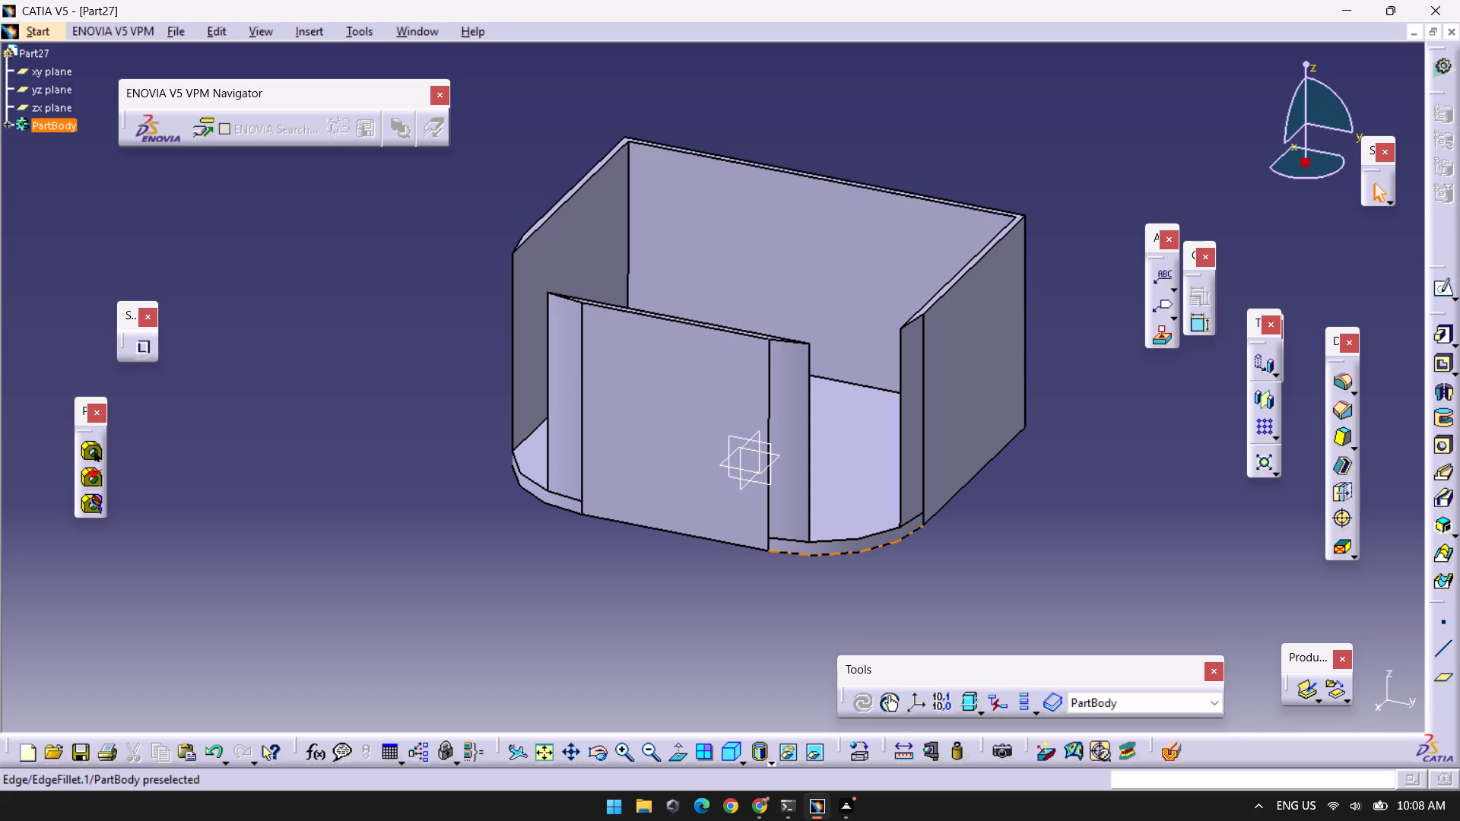
# Undo the wall edge fillet and the wall pad, going back to the two-rectangle sketch.
pyautogui.hotkey('ctrl', 'z')
pyautogui.hotkey('ctrl', 'z')
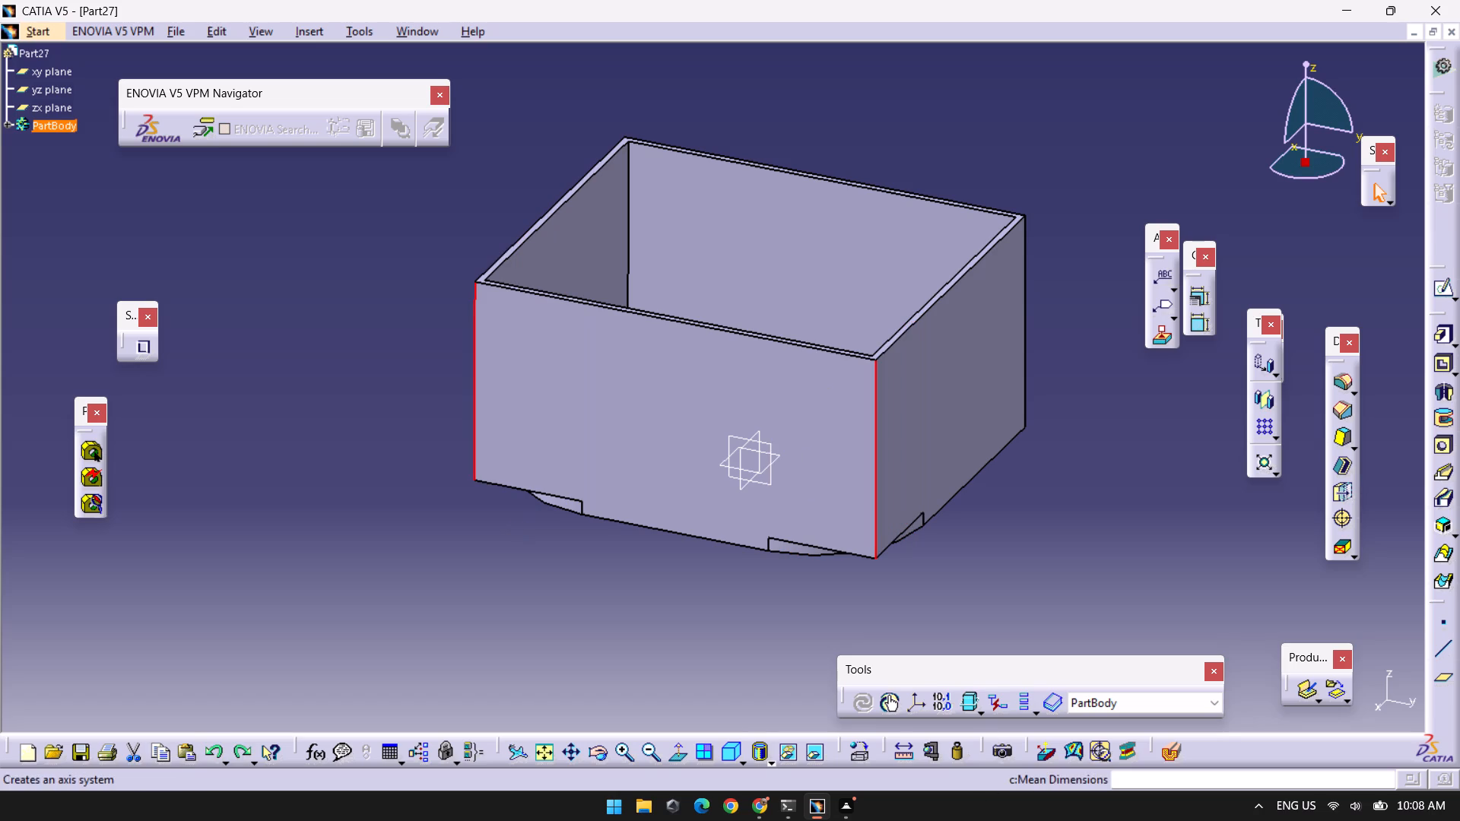
pyautogui.hotkey('ctrl', 'z')
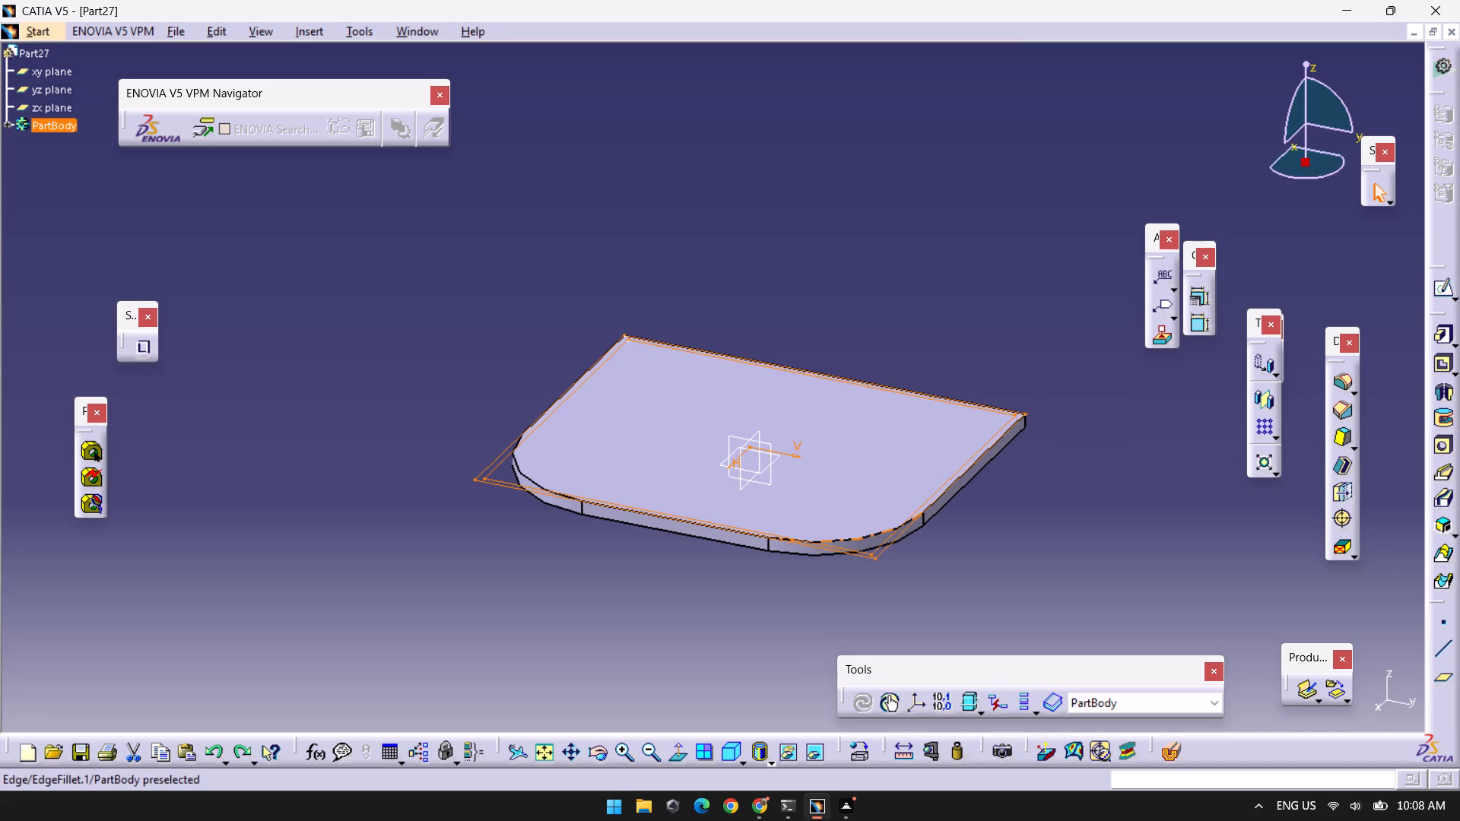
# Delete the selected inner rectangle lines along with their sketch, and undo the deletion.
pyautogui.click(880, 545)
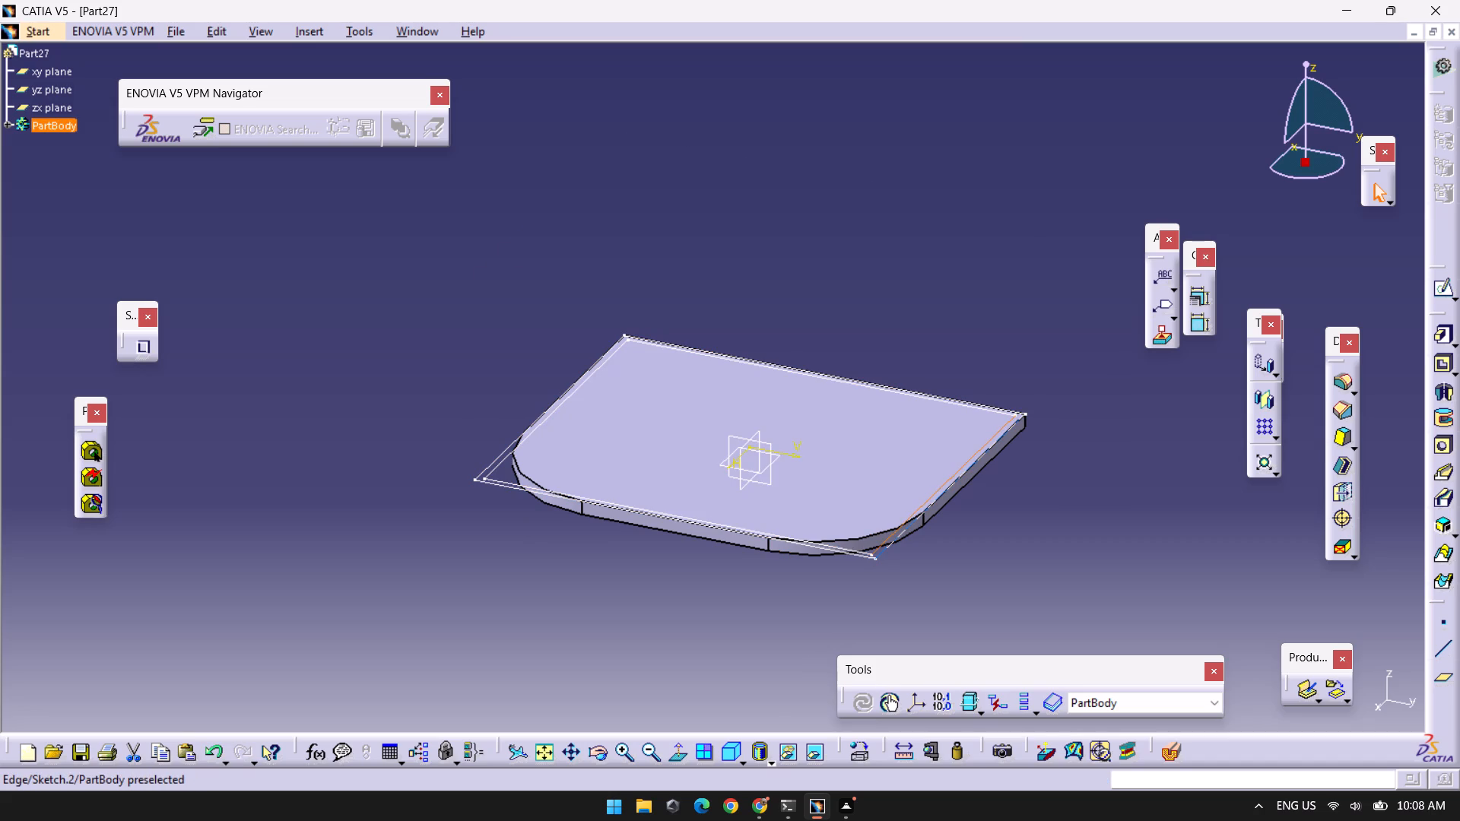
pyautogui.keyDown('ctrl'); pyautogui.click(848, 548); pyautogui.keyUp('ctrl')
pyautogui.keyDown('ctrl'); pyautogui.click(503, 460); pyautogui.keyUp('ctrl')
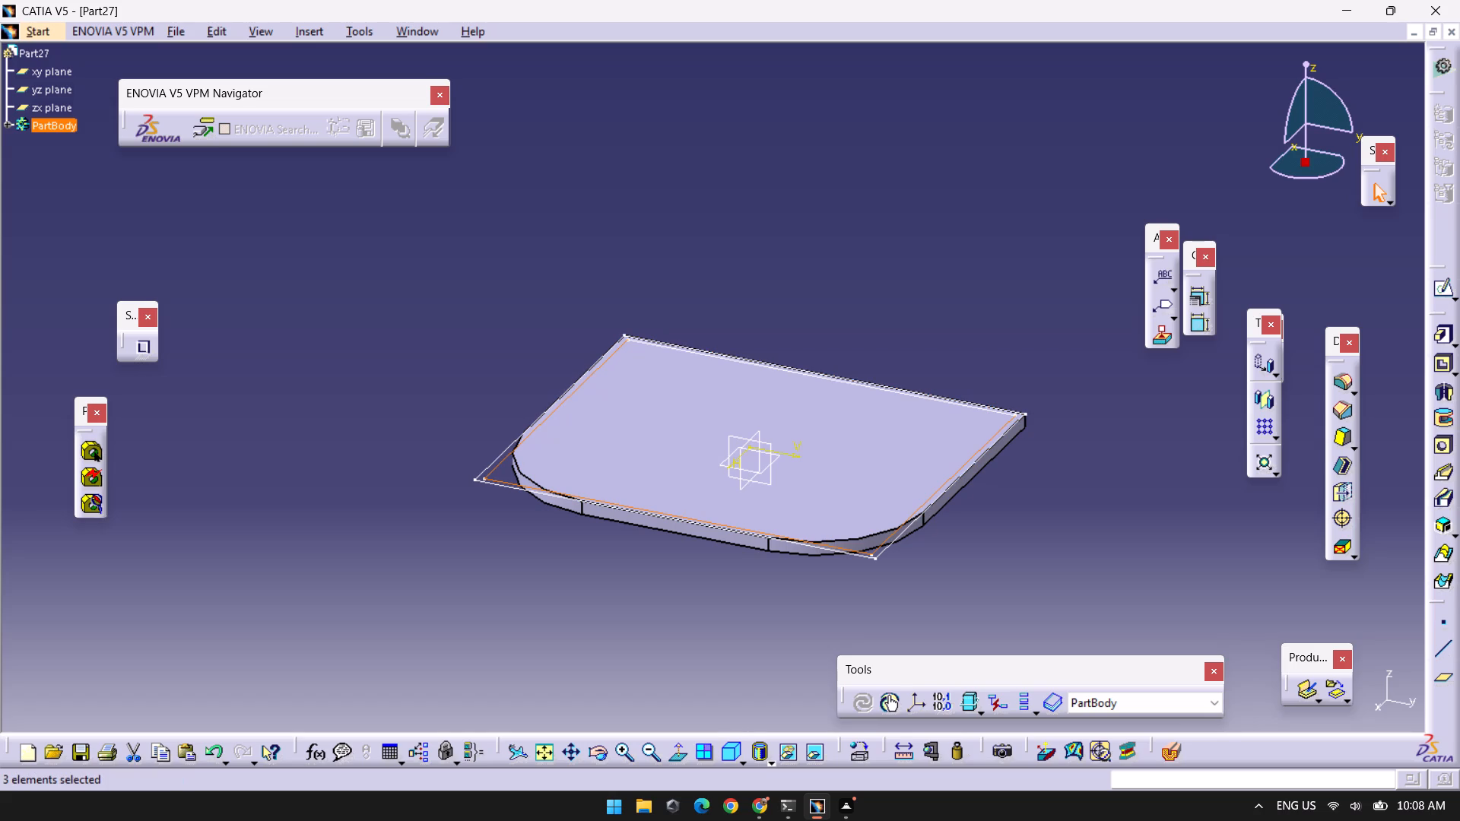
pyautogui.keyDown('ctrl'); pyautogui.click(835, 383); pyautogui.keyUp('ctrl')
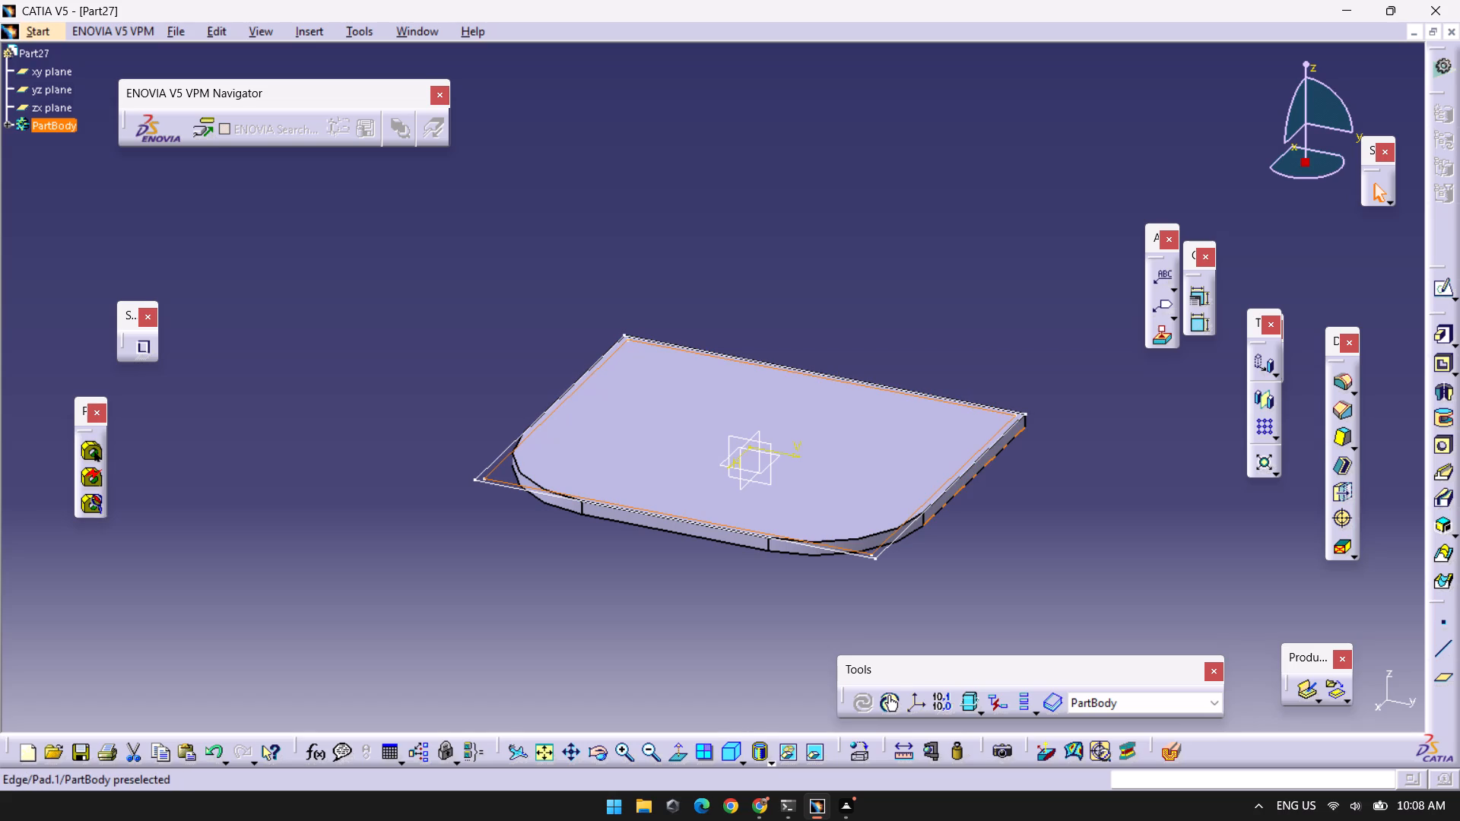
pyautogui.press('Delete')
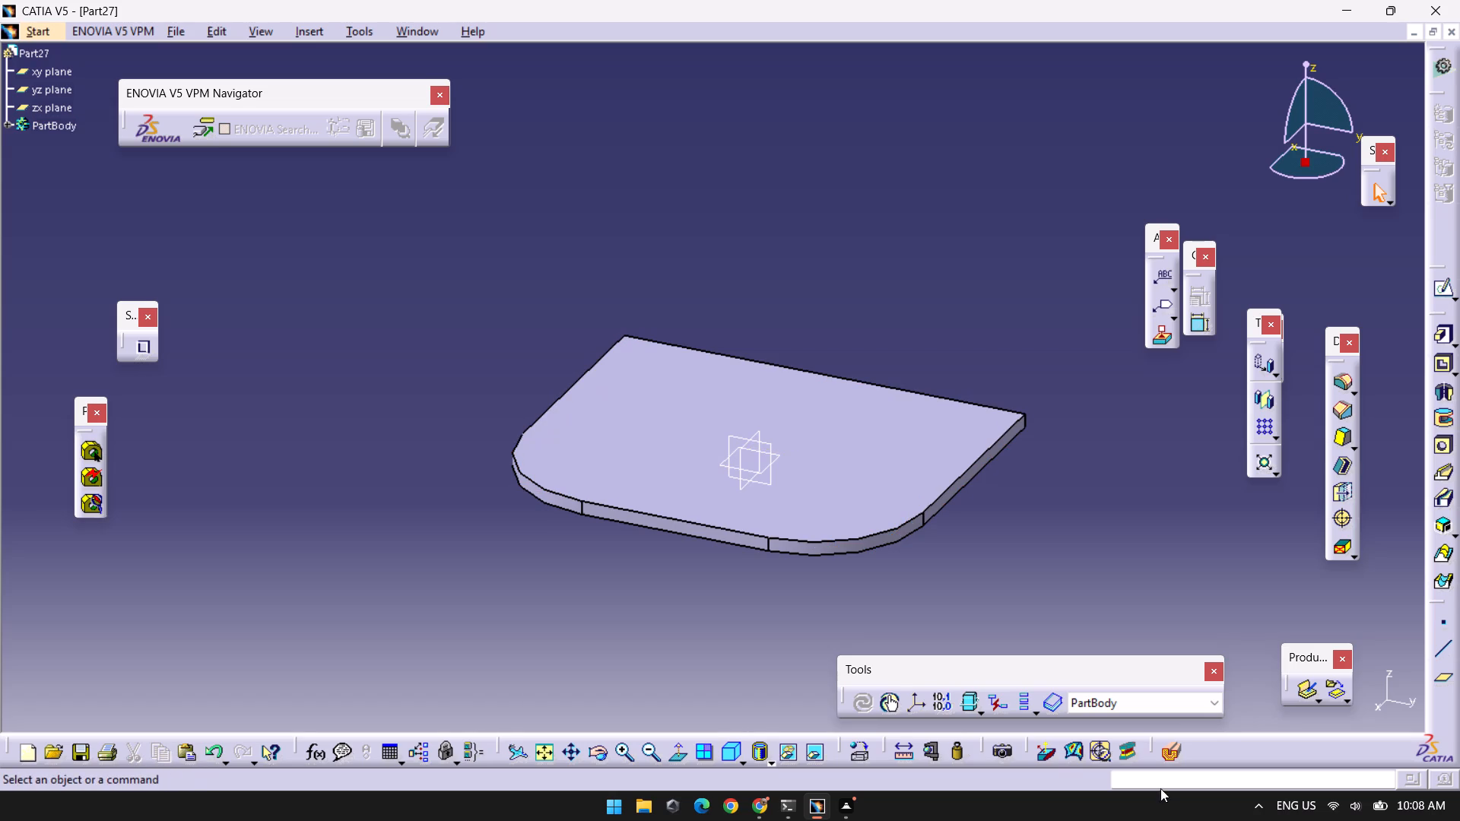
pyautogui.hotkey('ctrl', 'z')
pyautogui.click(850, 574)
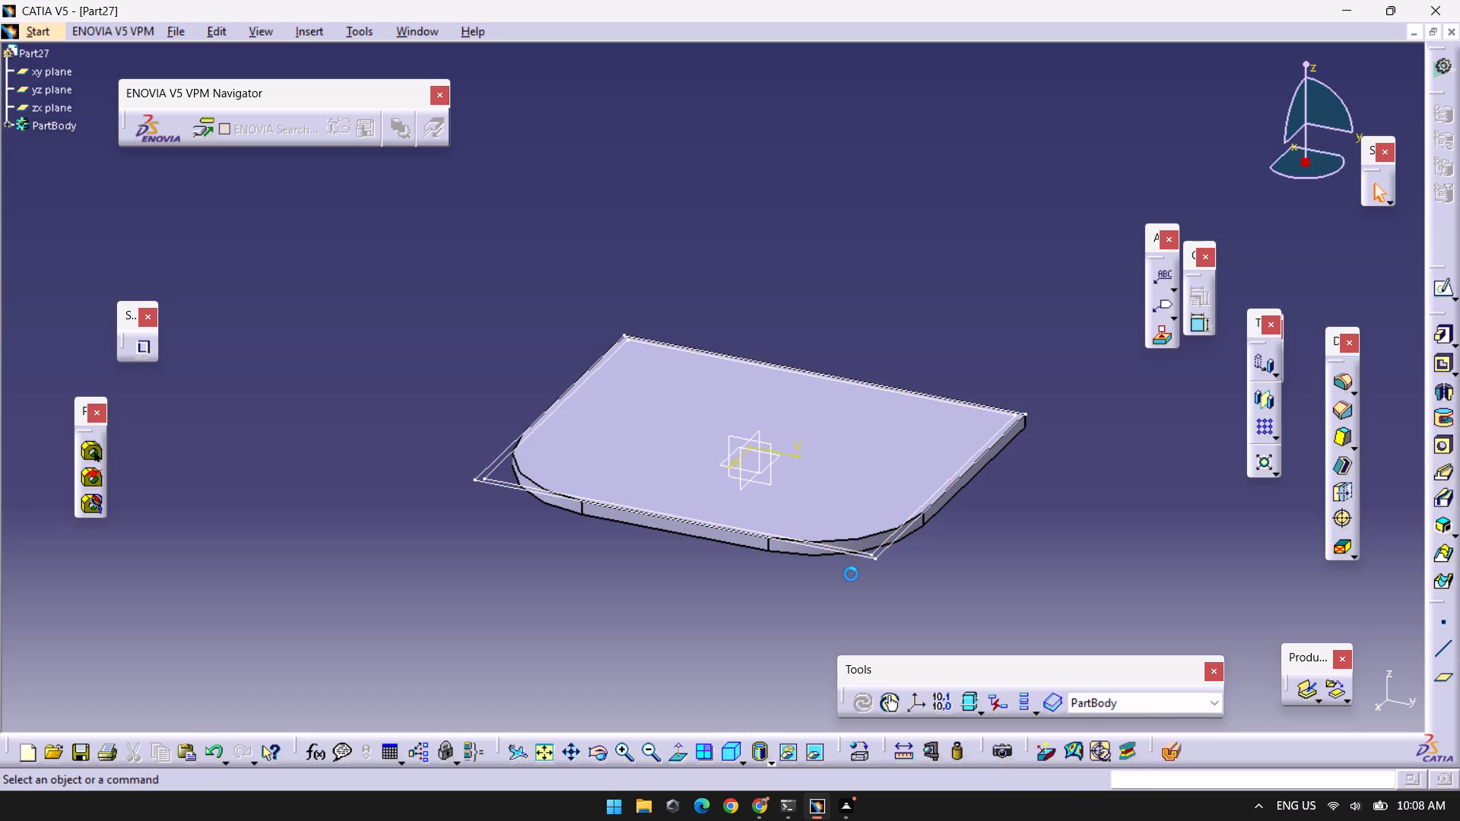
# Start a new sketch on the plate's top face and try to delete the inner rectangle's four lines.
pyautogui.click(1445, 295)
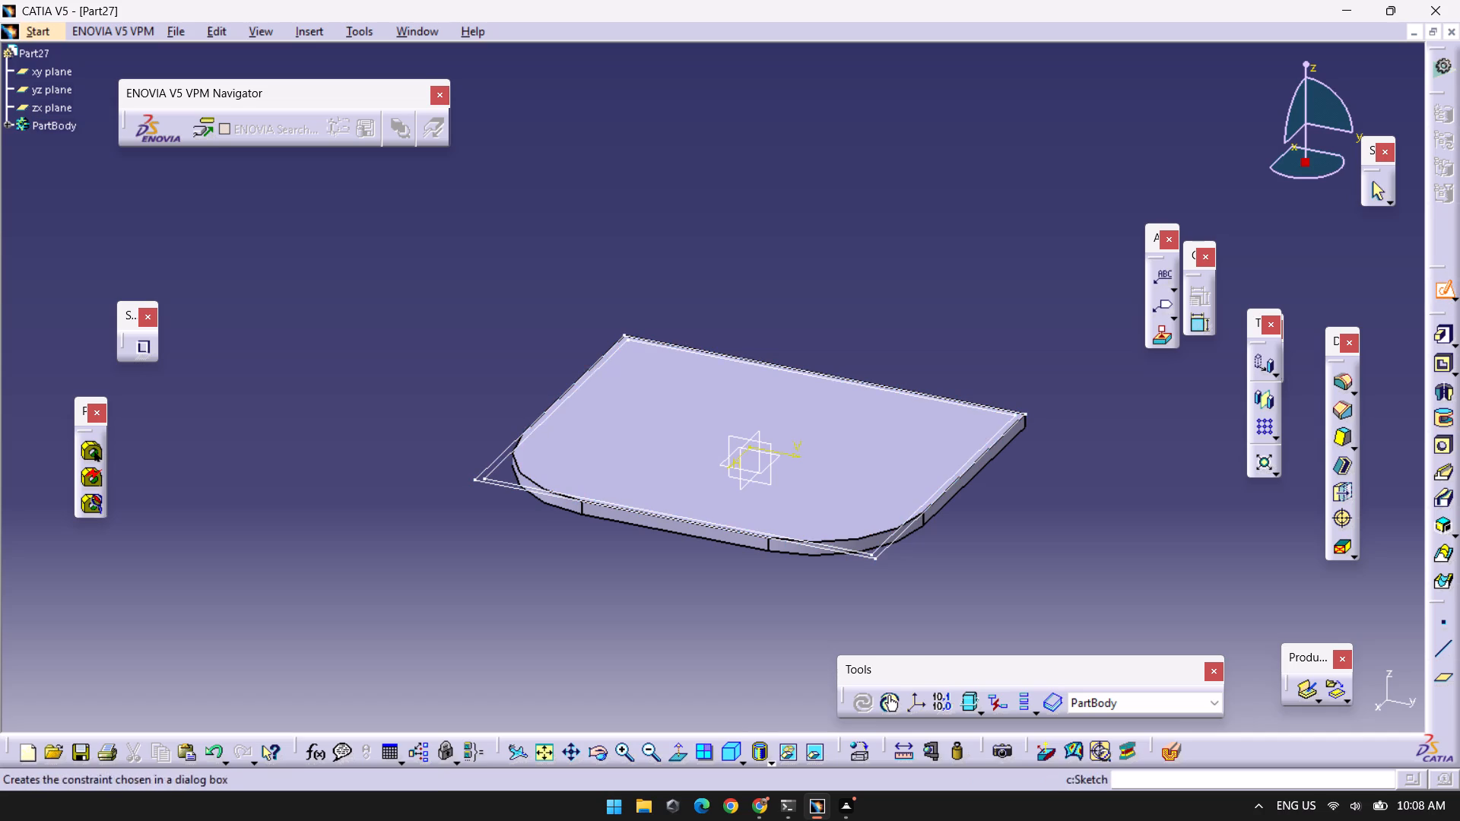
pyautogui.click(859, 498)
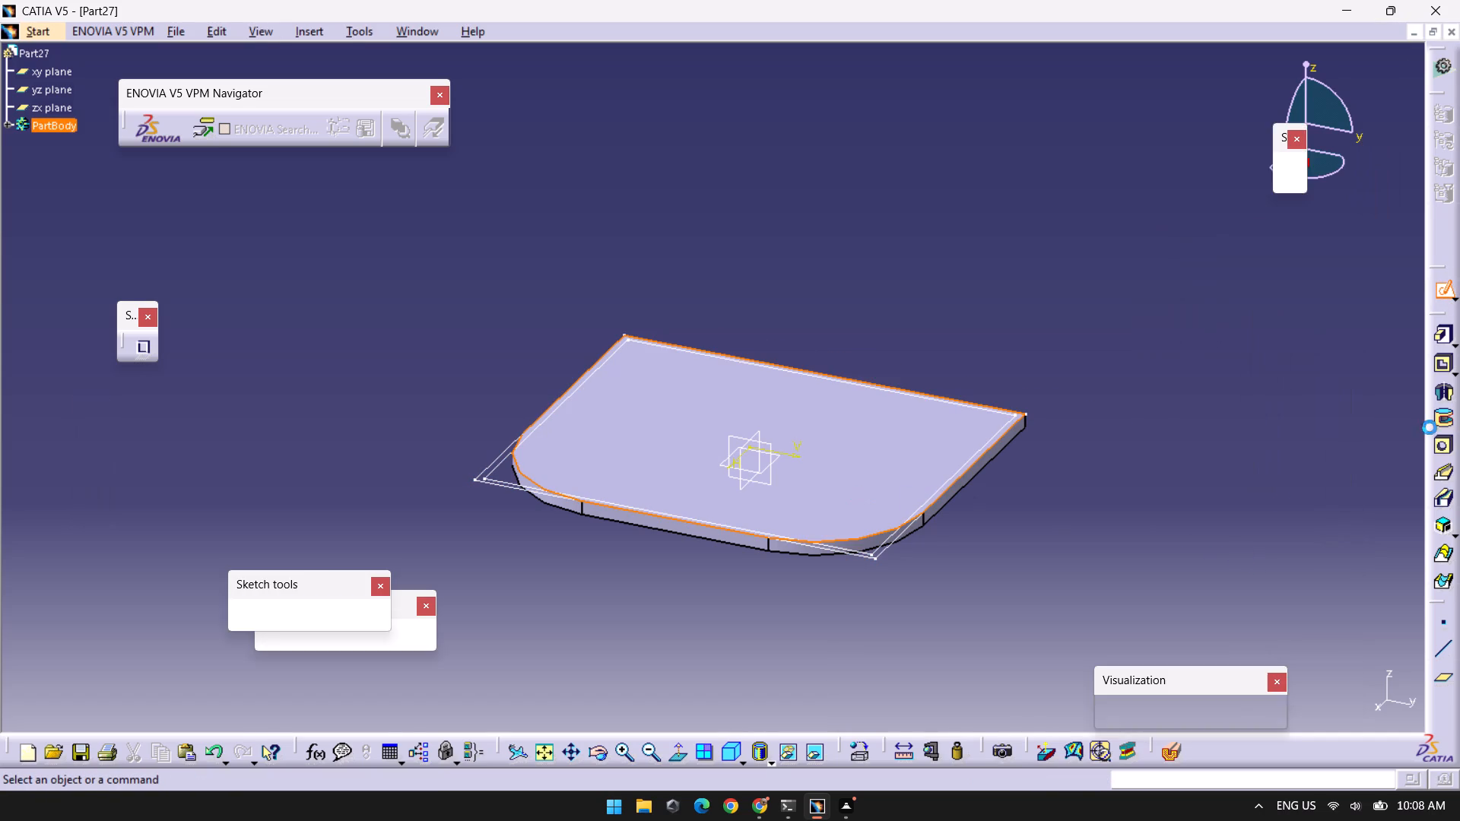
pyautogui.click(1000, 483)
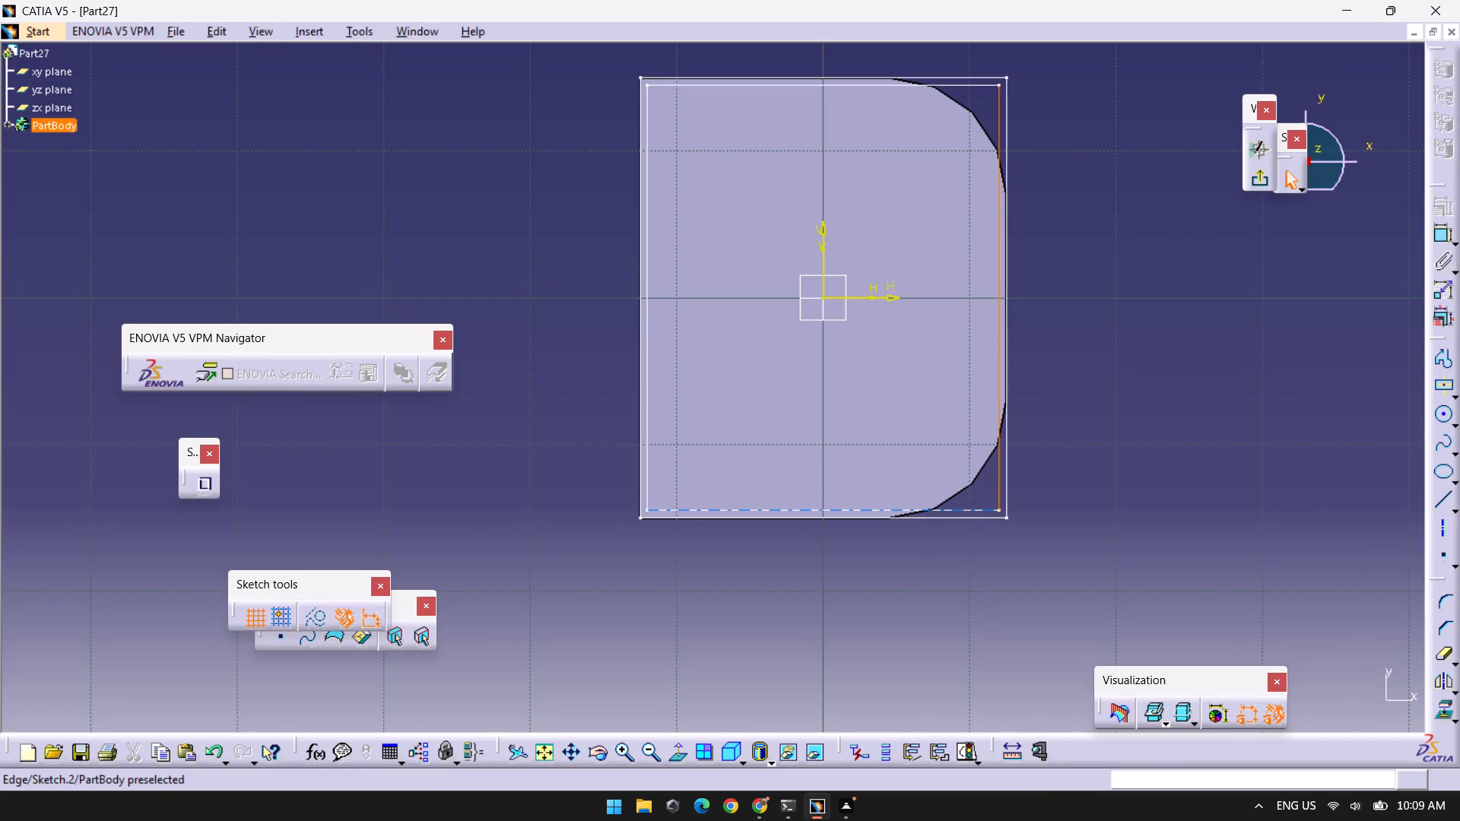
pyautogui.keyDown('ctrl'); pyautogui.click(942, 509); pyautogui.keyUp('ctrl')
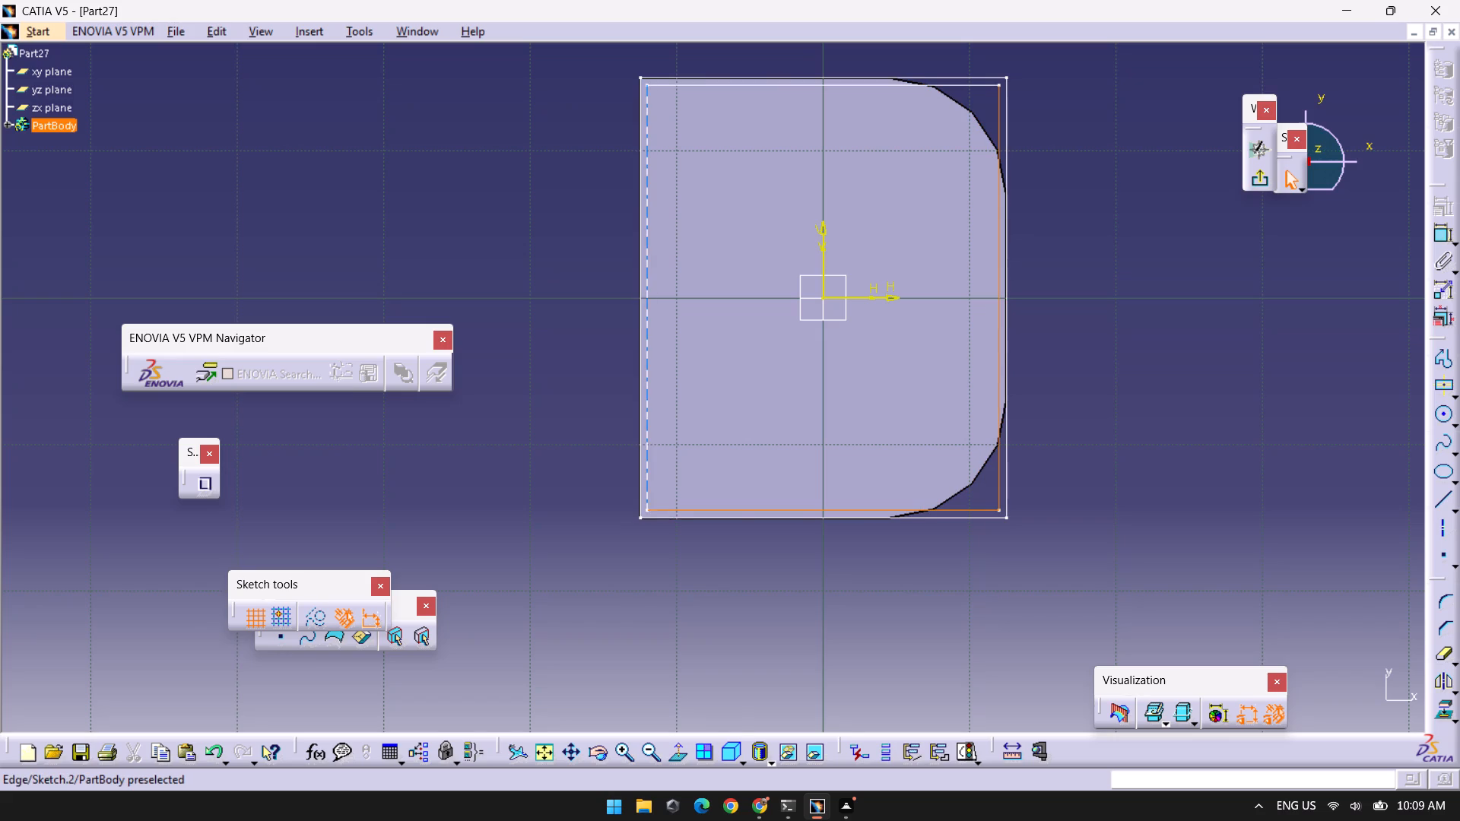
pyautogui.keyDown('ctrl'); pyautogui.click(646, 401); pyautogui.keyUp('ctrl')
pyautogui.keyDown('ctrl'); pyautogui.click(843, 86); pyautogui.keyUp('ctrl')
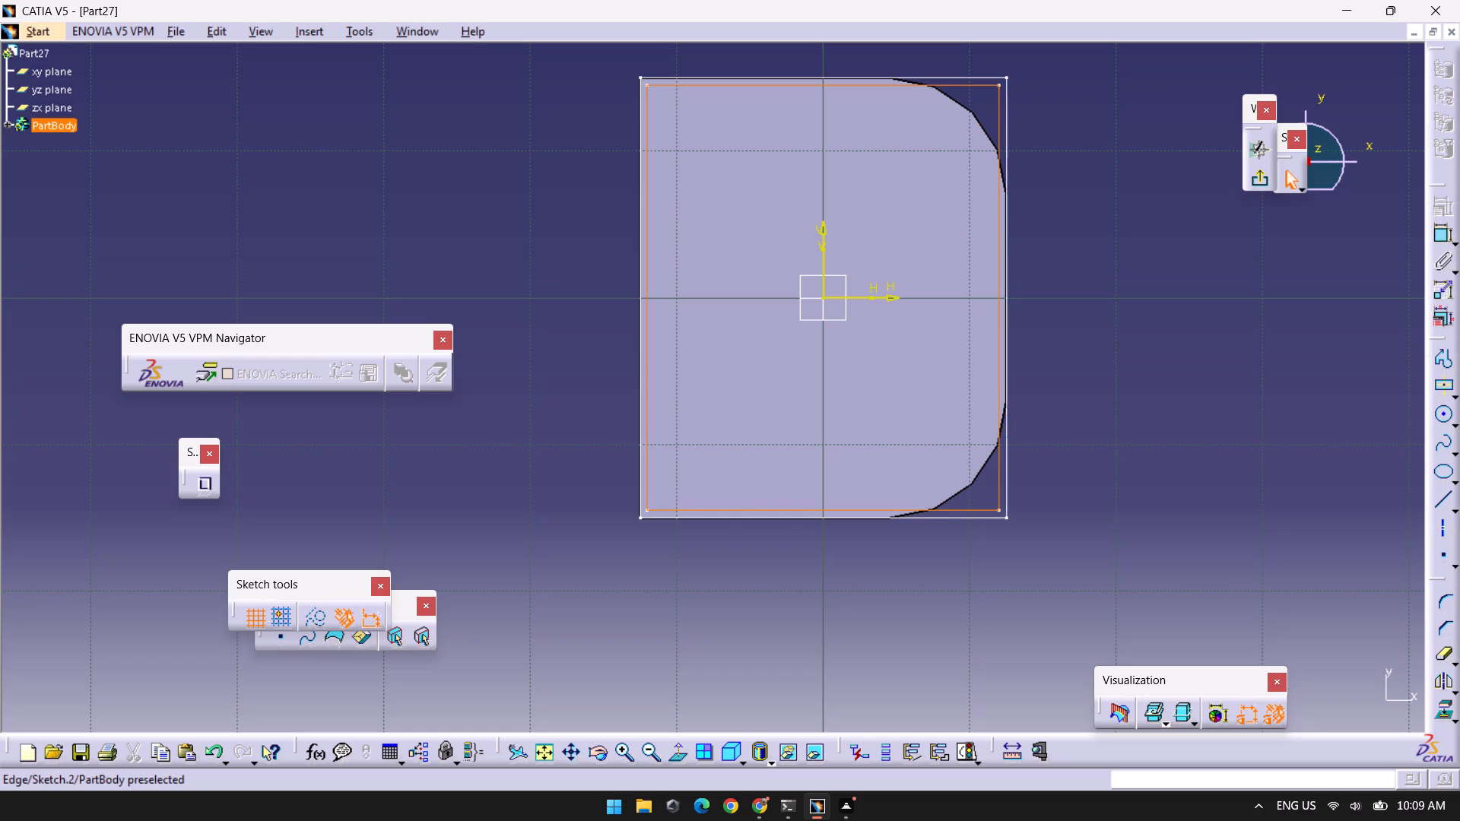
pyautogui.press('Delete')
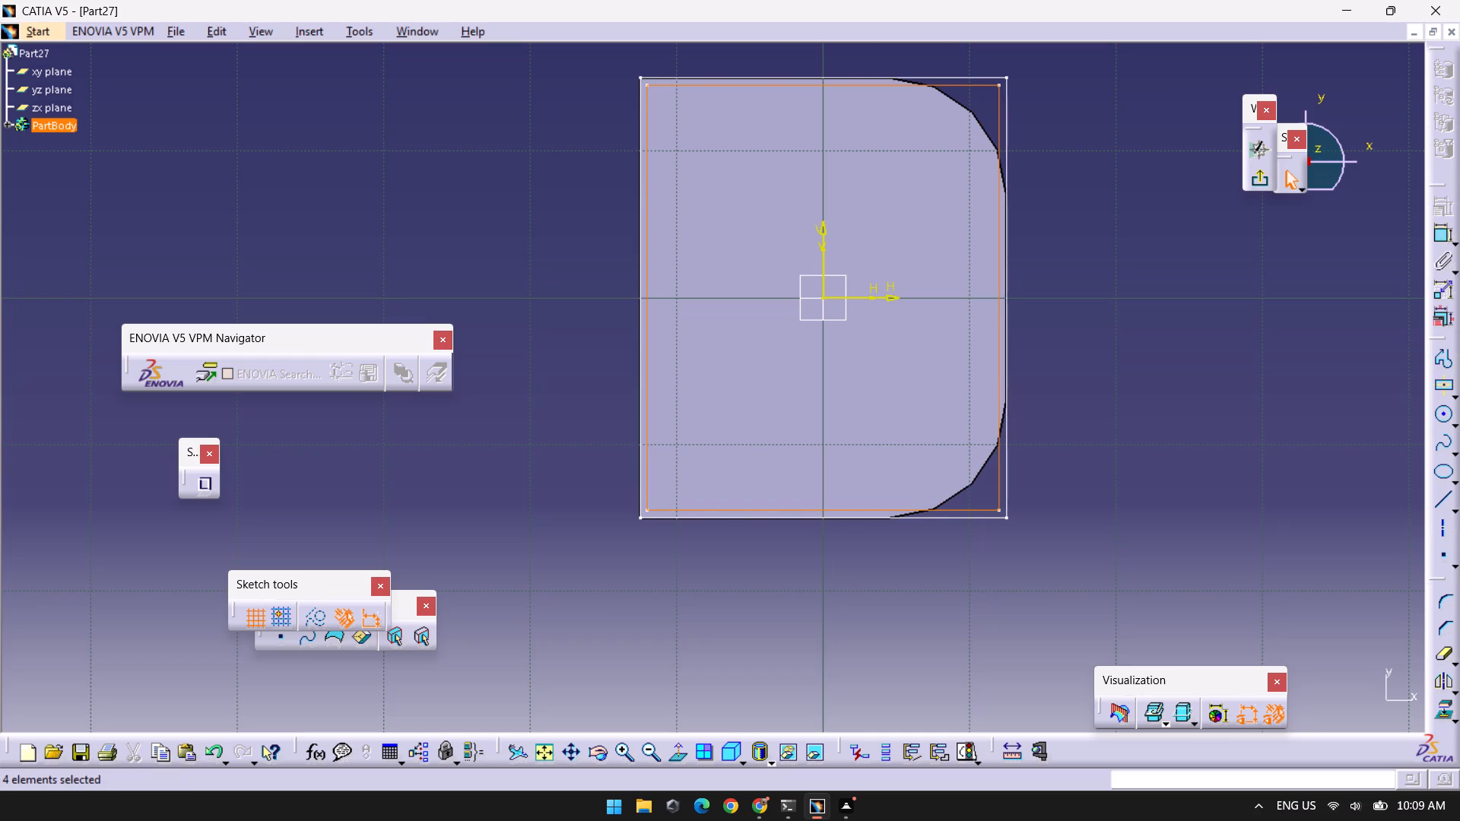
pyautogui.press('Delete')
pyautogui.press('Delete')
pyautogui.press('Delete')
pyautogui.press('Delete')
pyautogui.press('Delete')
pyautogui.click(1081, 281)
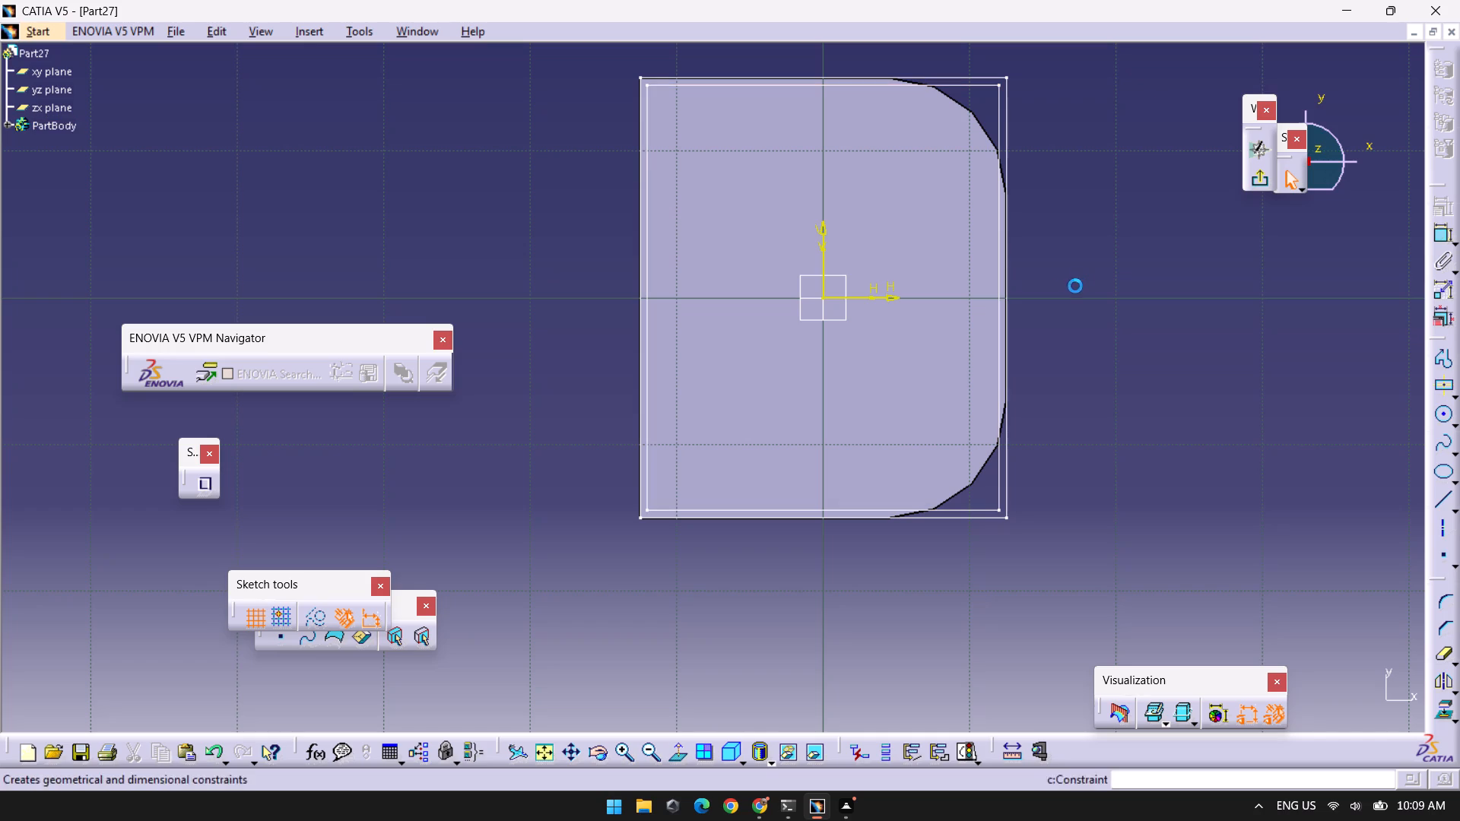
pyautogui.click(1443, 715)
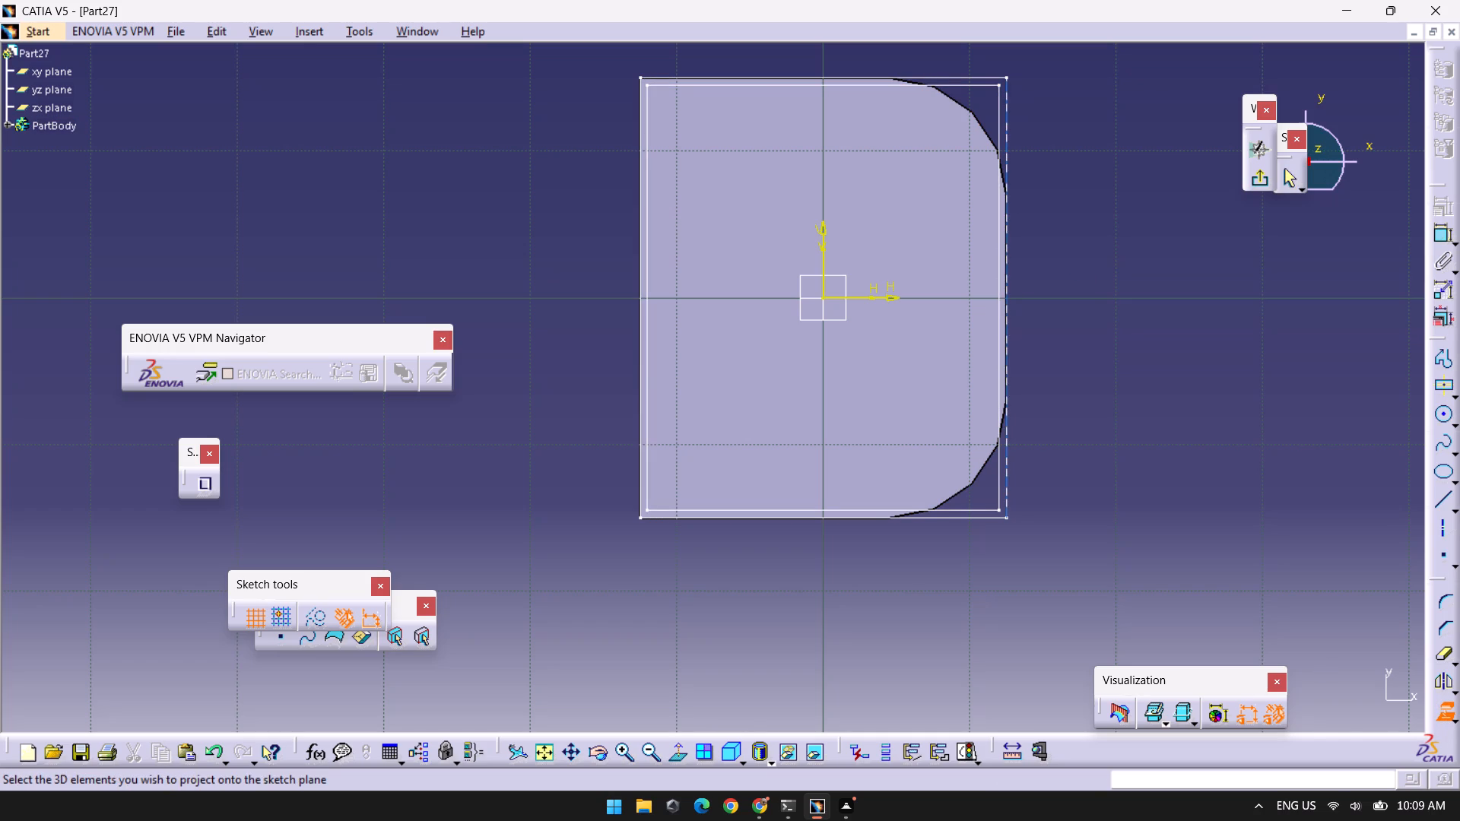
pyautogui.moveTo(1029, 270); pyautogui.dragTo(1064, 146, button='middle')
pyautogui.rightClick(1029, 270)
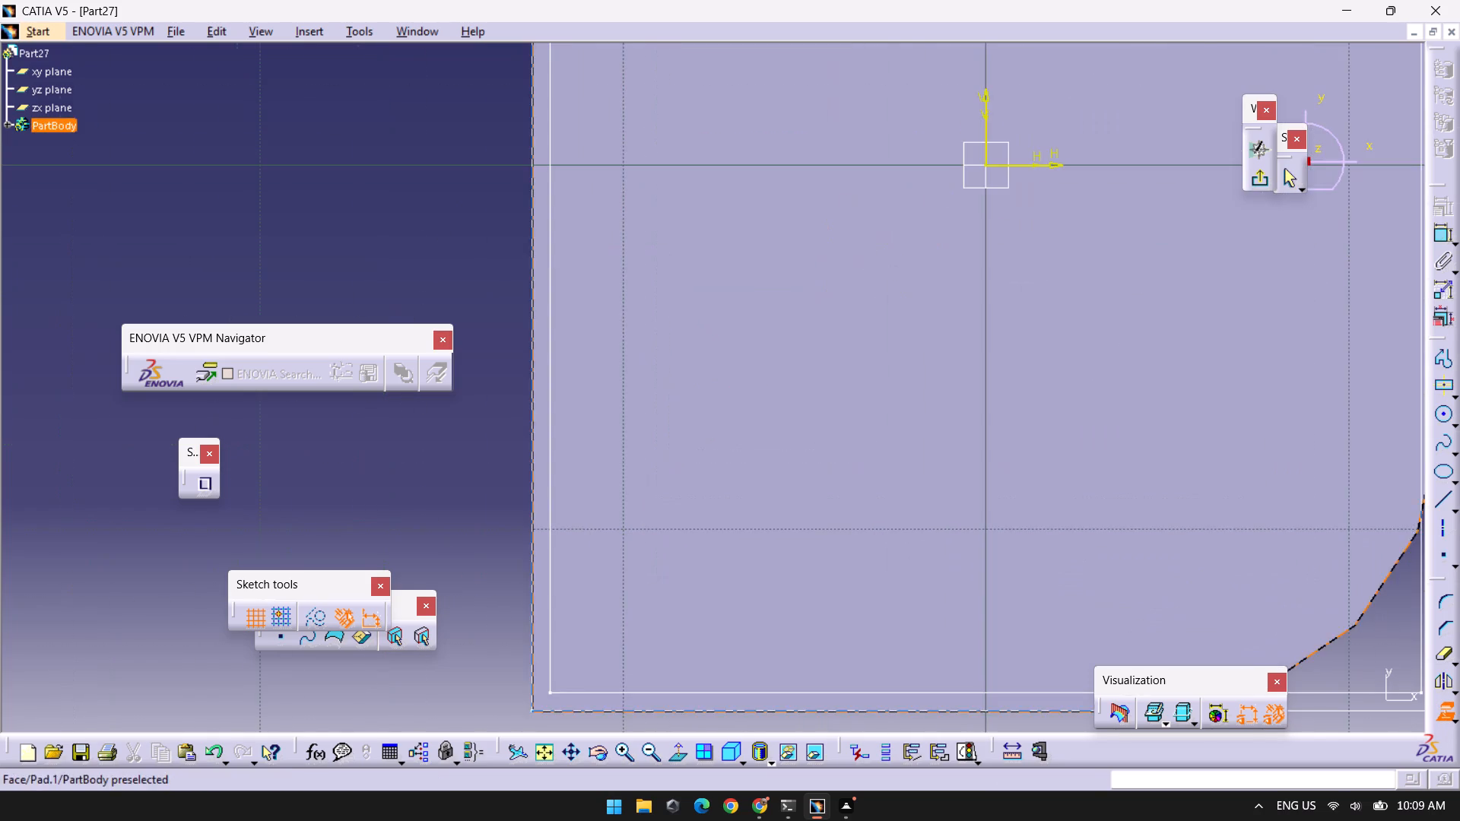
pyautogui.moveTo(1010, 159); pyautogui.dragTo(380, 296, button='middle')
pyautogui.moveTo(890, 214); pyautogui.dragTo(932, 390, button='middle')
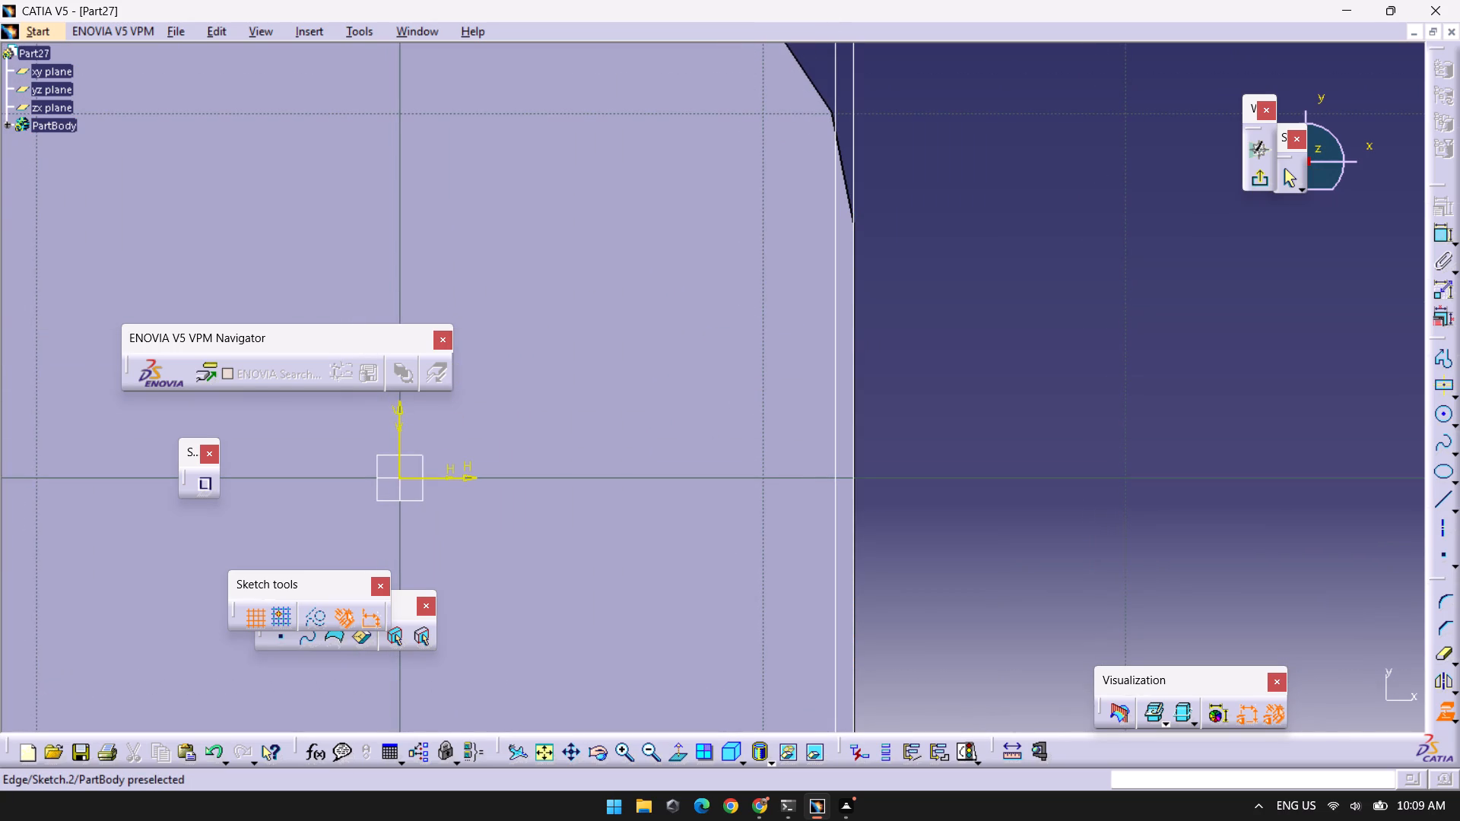
# Undo the new sketch and the two-rectangle sketch, going back to the bare filleted base plate.
pyautogui.hotkey('ctrl', 'z')
pyautogui.hotkey('ctrl', 'z')
pyautogui.moveTo(959, 288); pyautogui.dragTo(987, 431, button='middle')
pyautogui.rightClick(959, 288)
pyautogui.hotkey('ctrl', 'z')
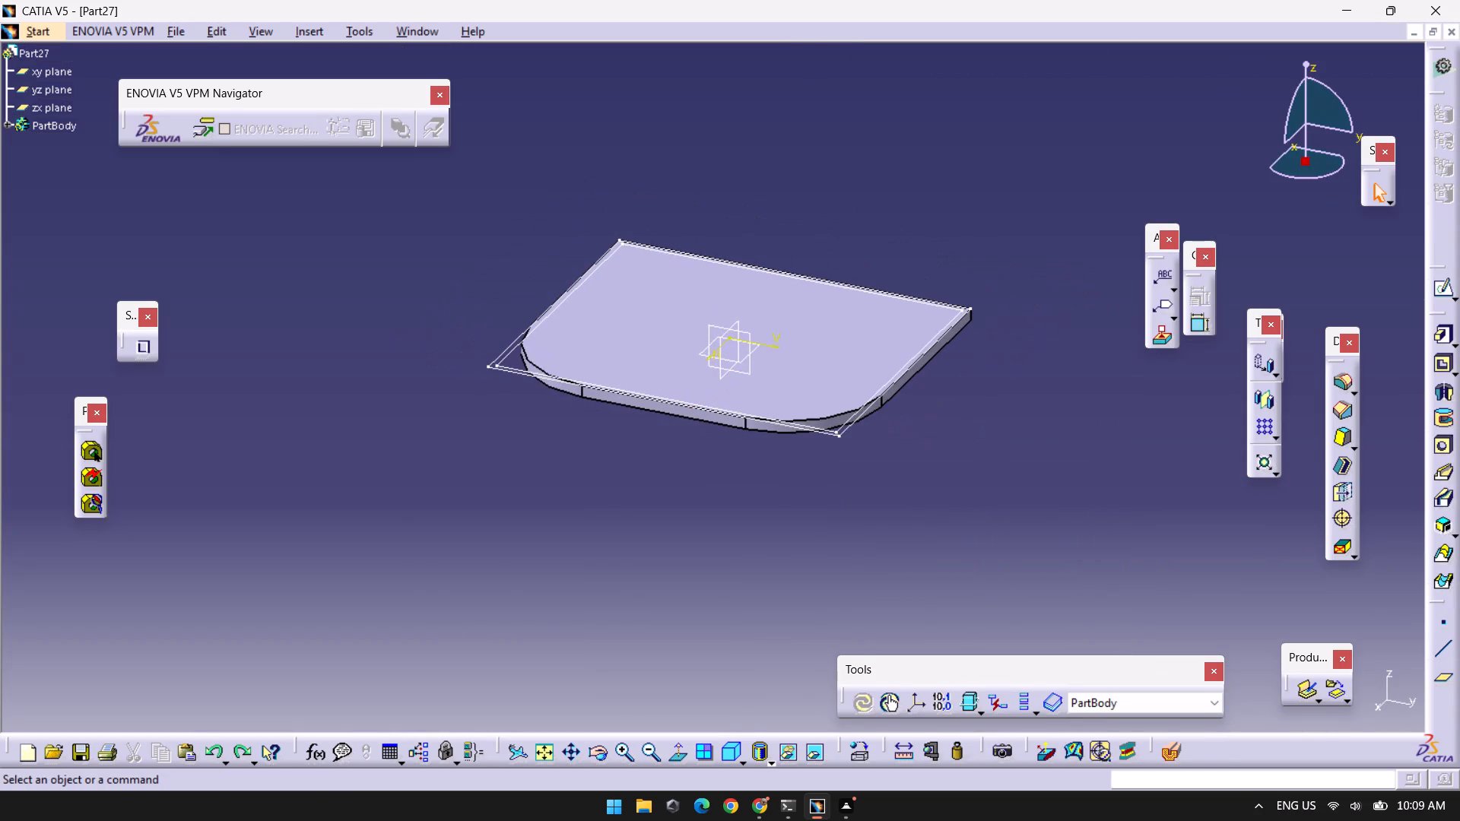
pyautogui.hotkey('ctrl', 'z')
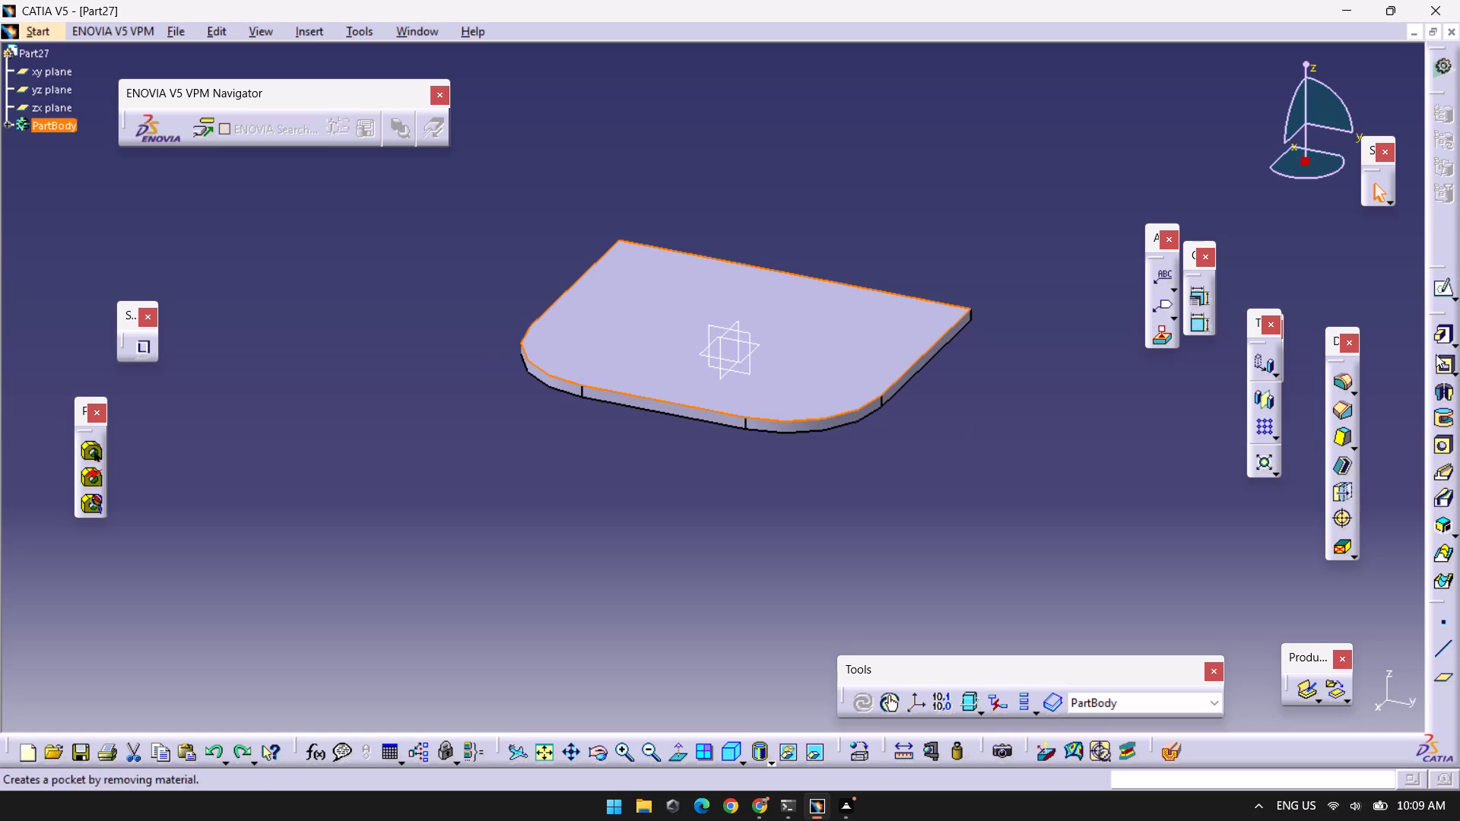
# Start a sketch on the plate's top face, project its upper straight edge, and dimension the projected line's length.
pyautogui.click(1439, 293)
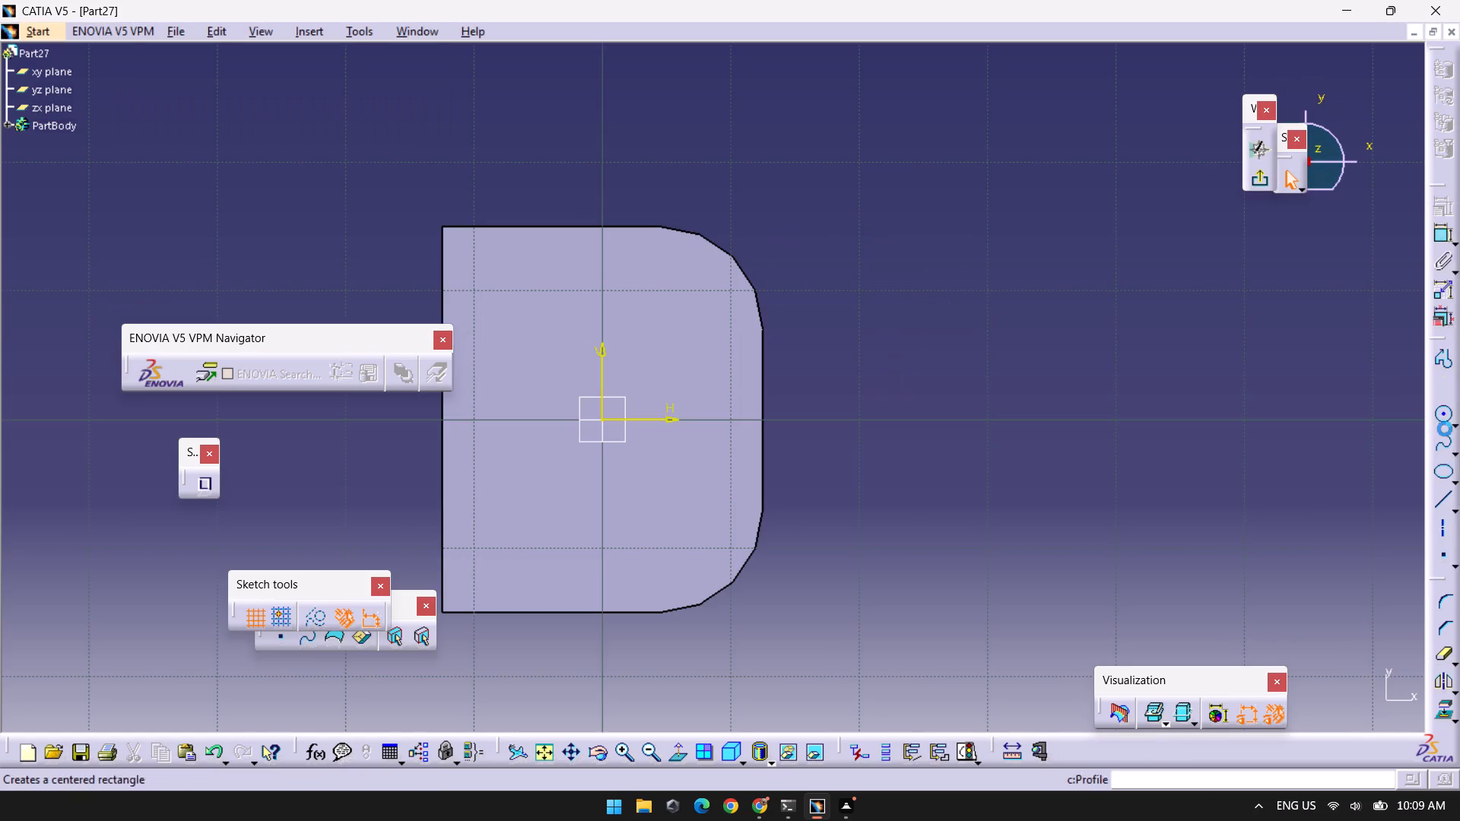
pyautogui.moveTo(935, 572); pyautogui.dragTo(1024, 544, button='middle')
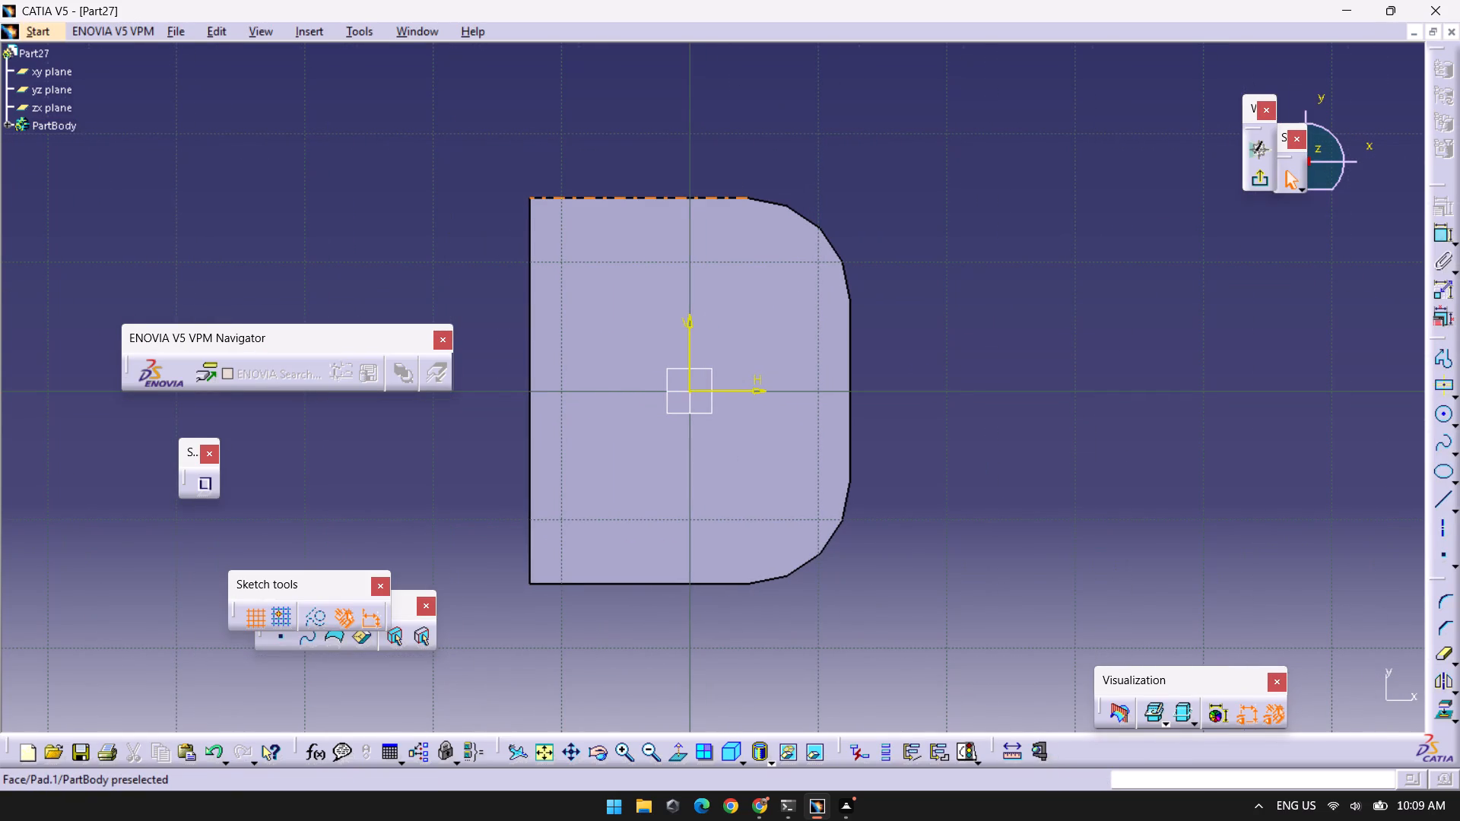
pyautogui.click(1440, 711)
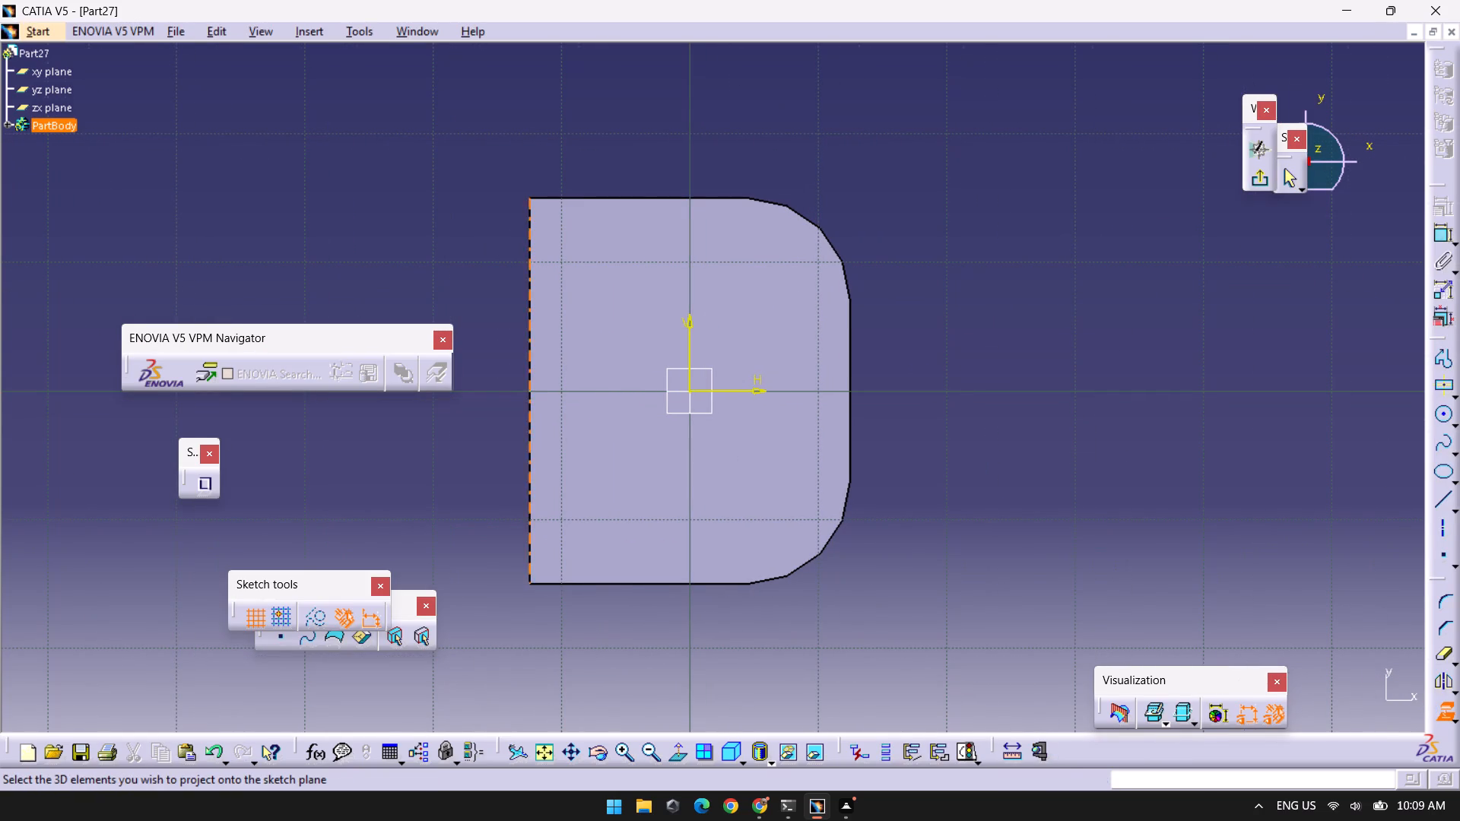
pyautogui.click(573, 199)
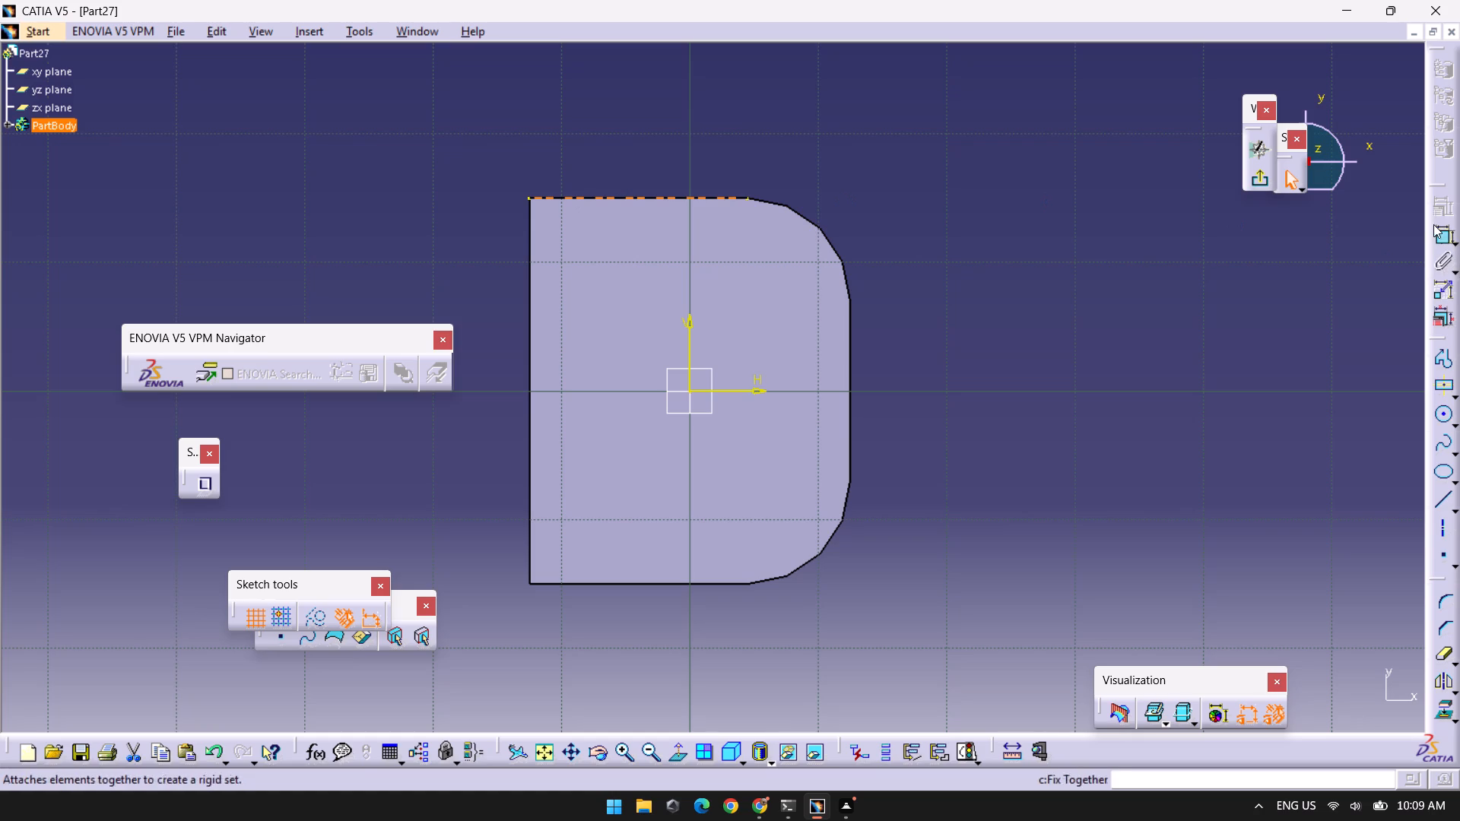
pyautogui.click(1436, 230)
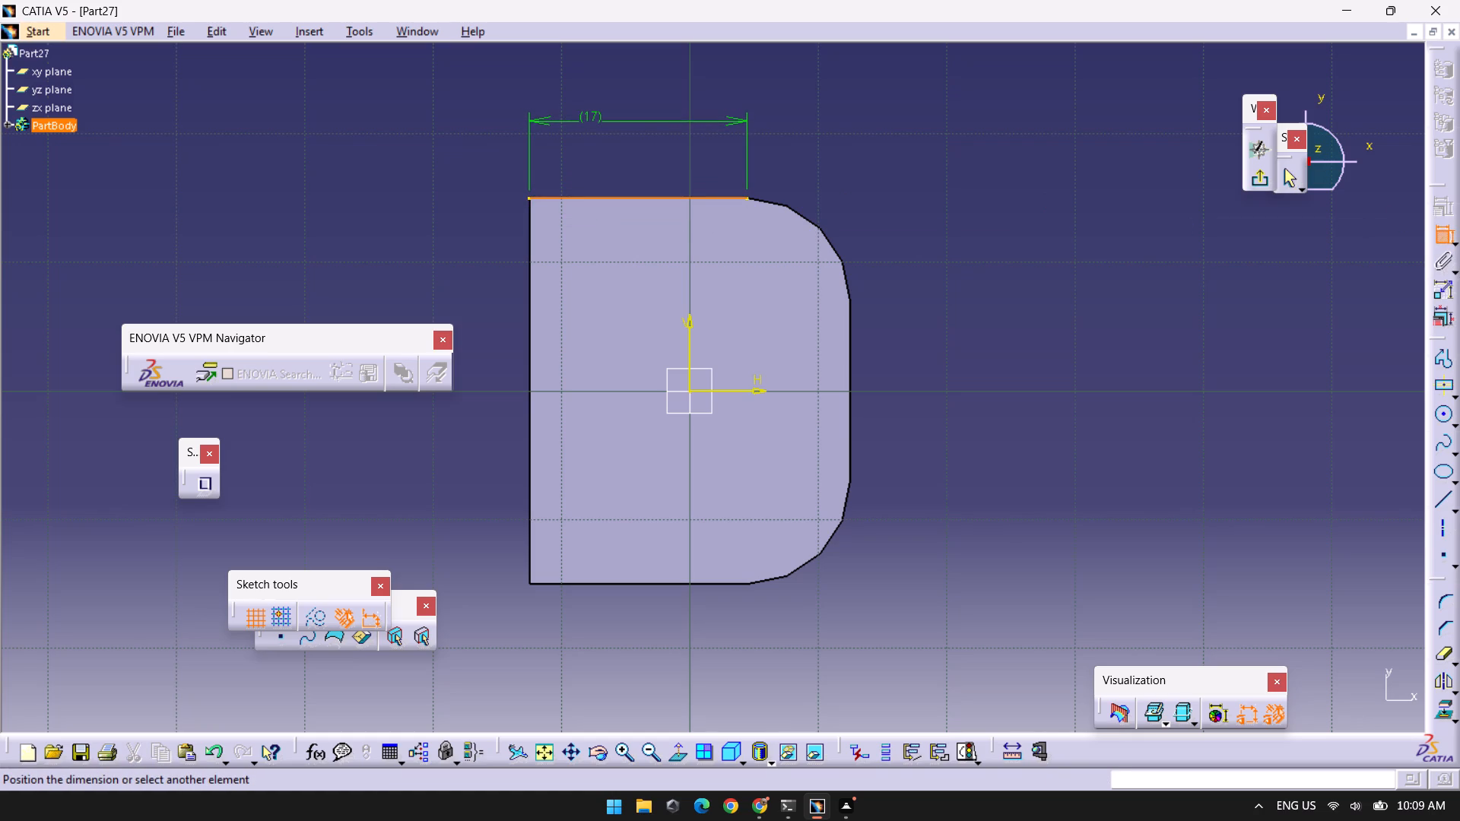
pyautogui.click(598, 122)
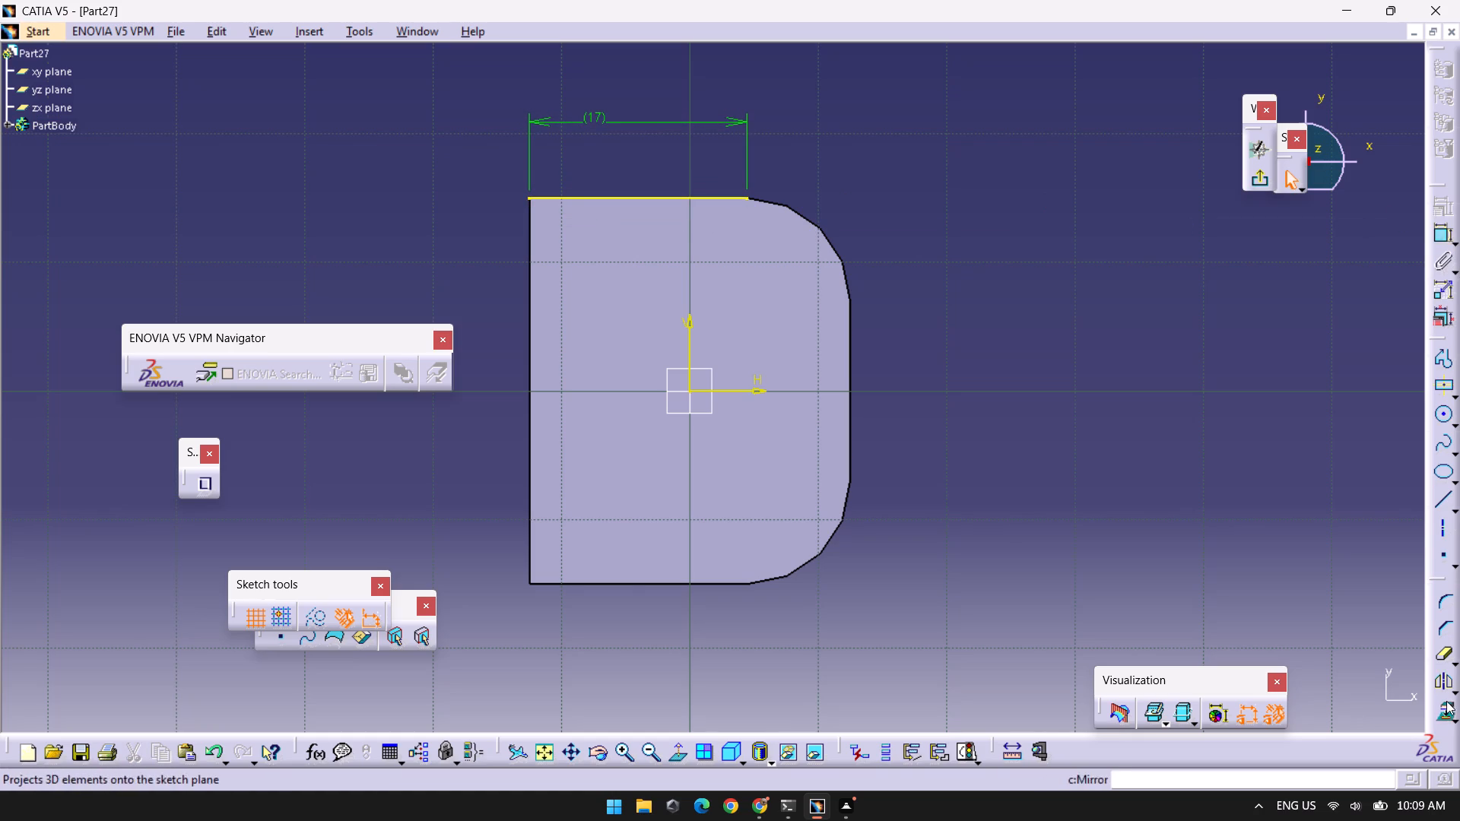
# Project the plate's front straight edge between the rounded corners and dimension the projected line's length.
pyautogui.click(1444, 713)
pyautogui.click(846, 371)
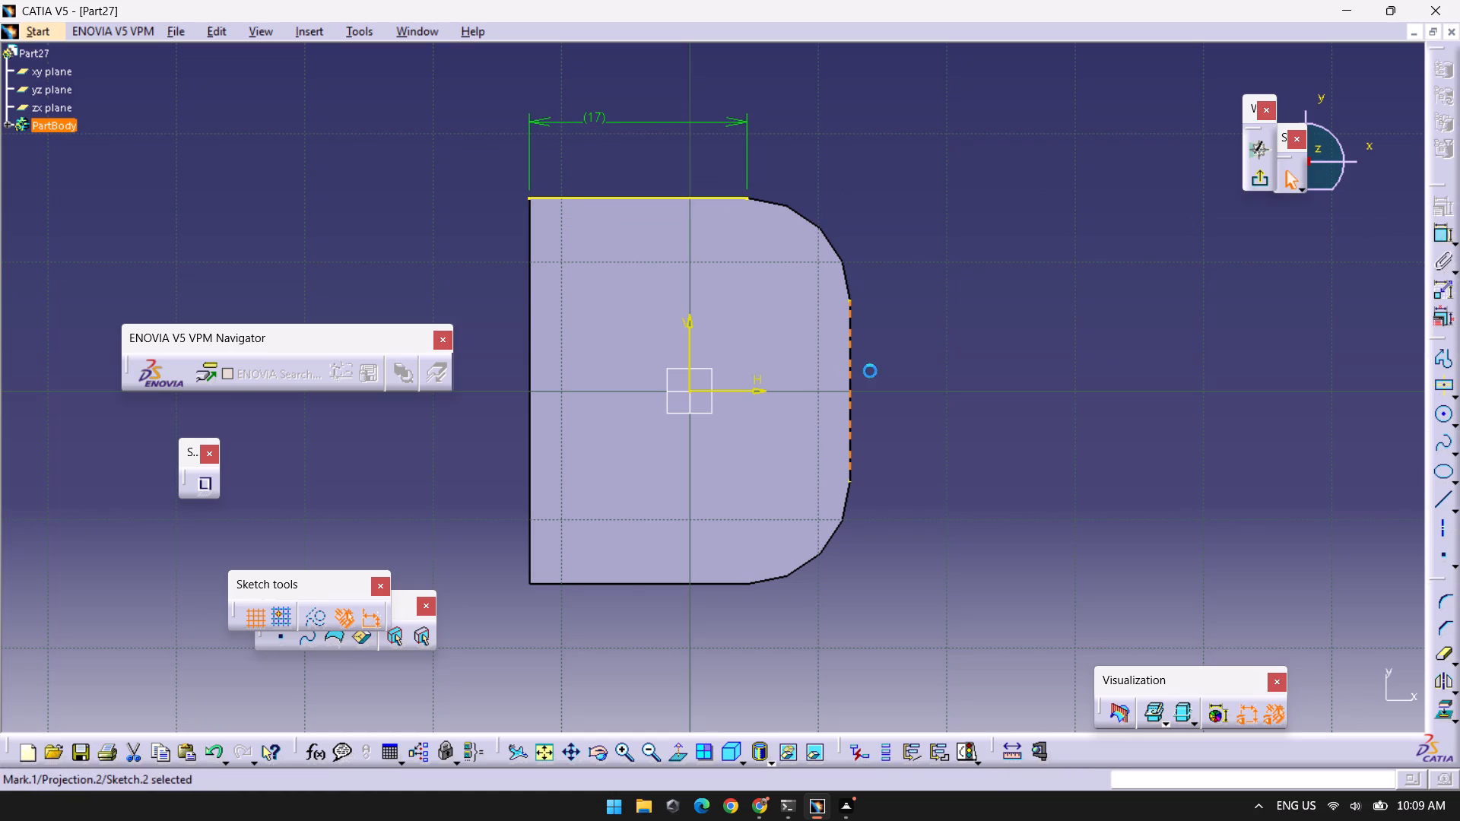
pyautogui.click(1438, 233)
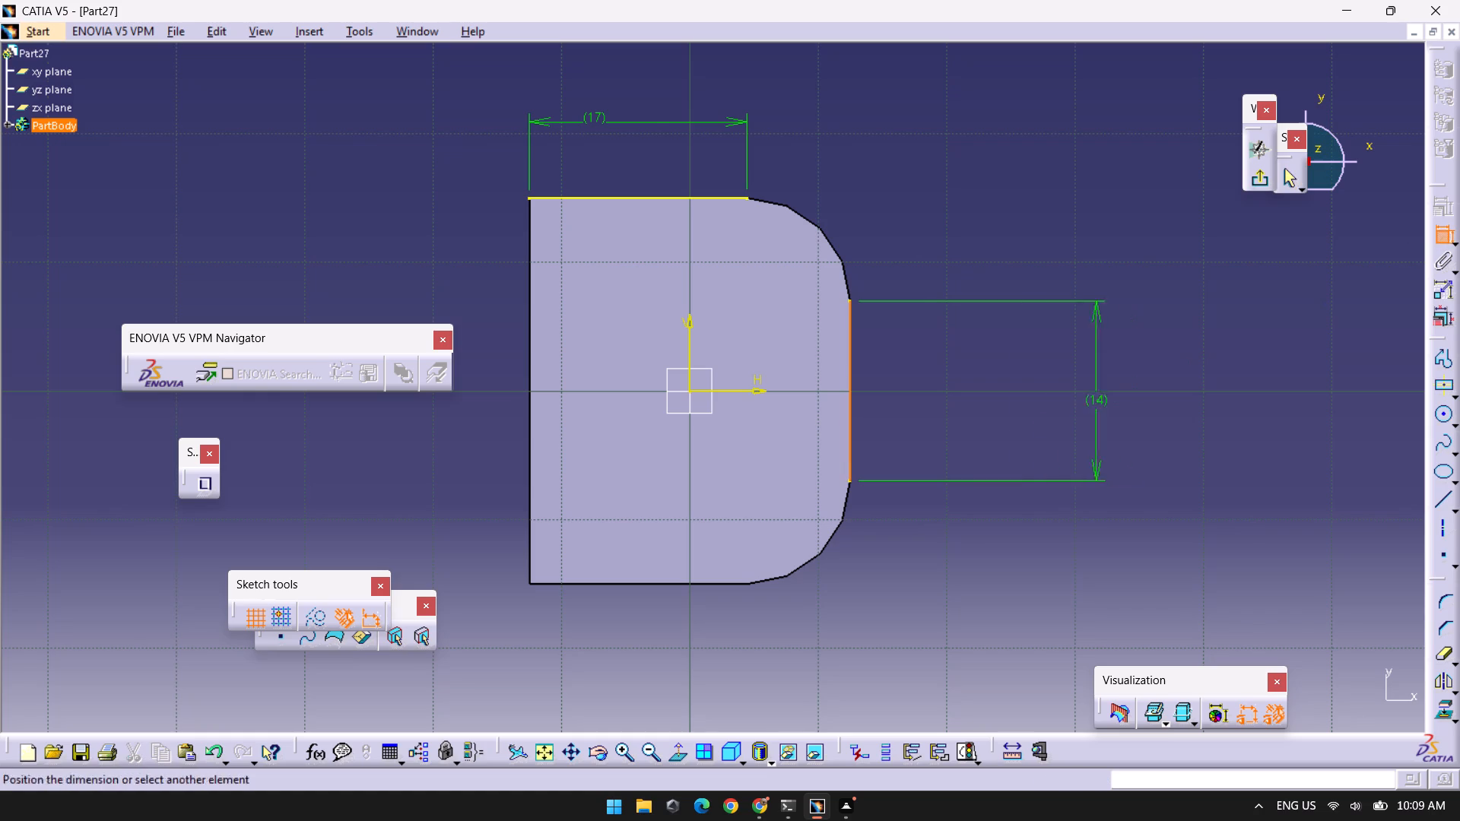
pyautogui.click(944, 398)
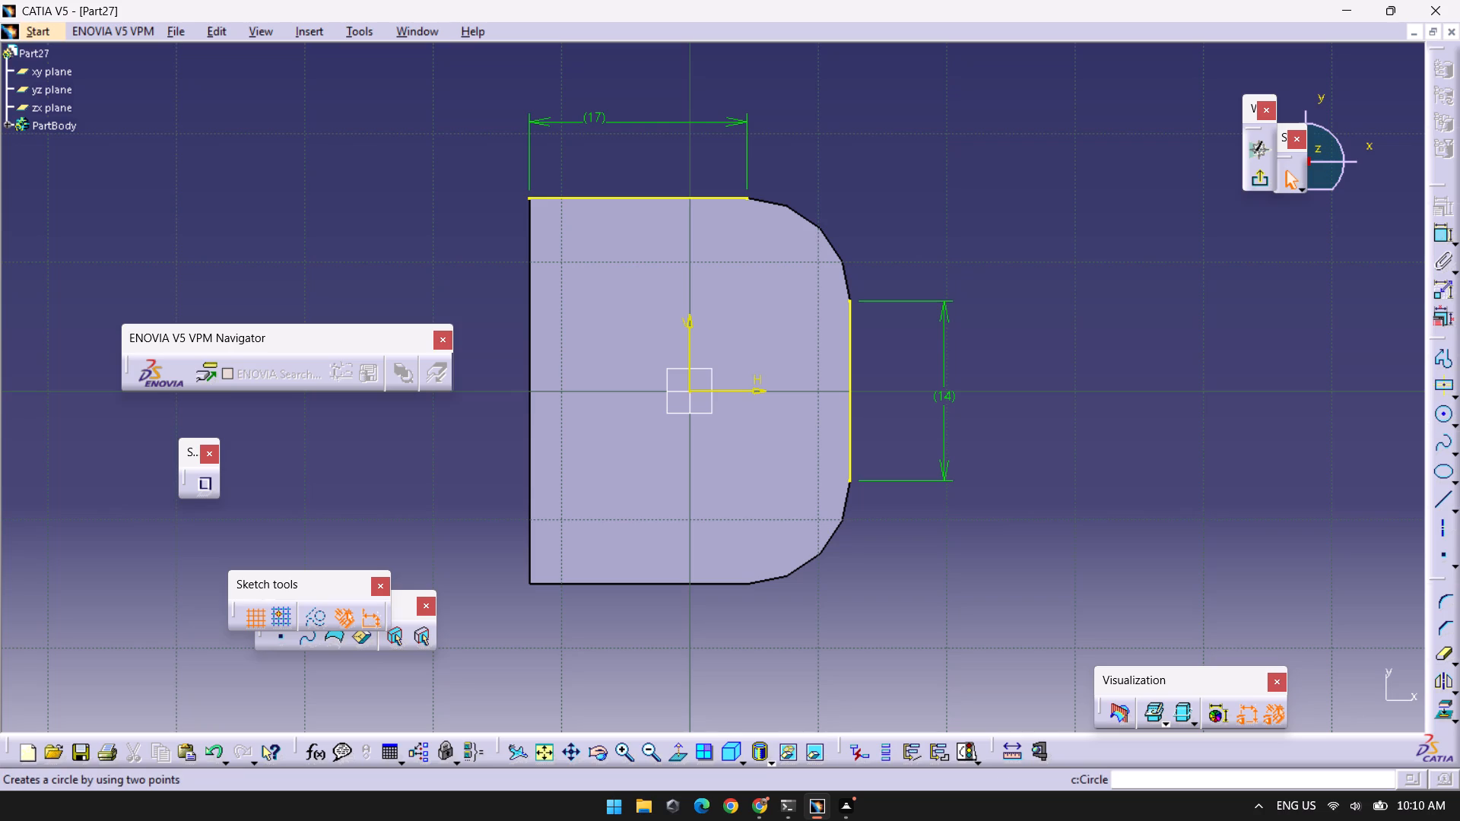
# Project the upper rounded corner edge joining the two projected lines into the sketch.
pyautogui.click(811, 223)
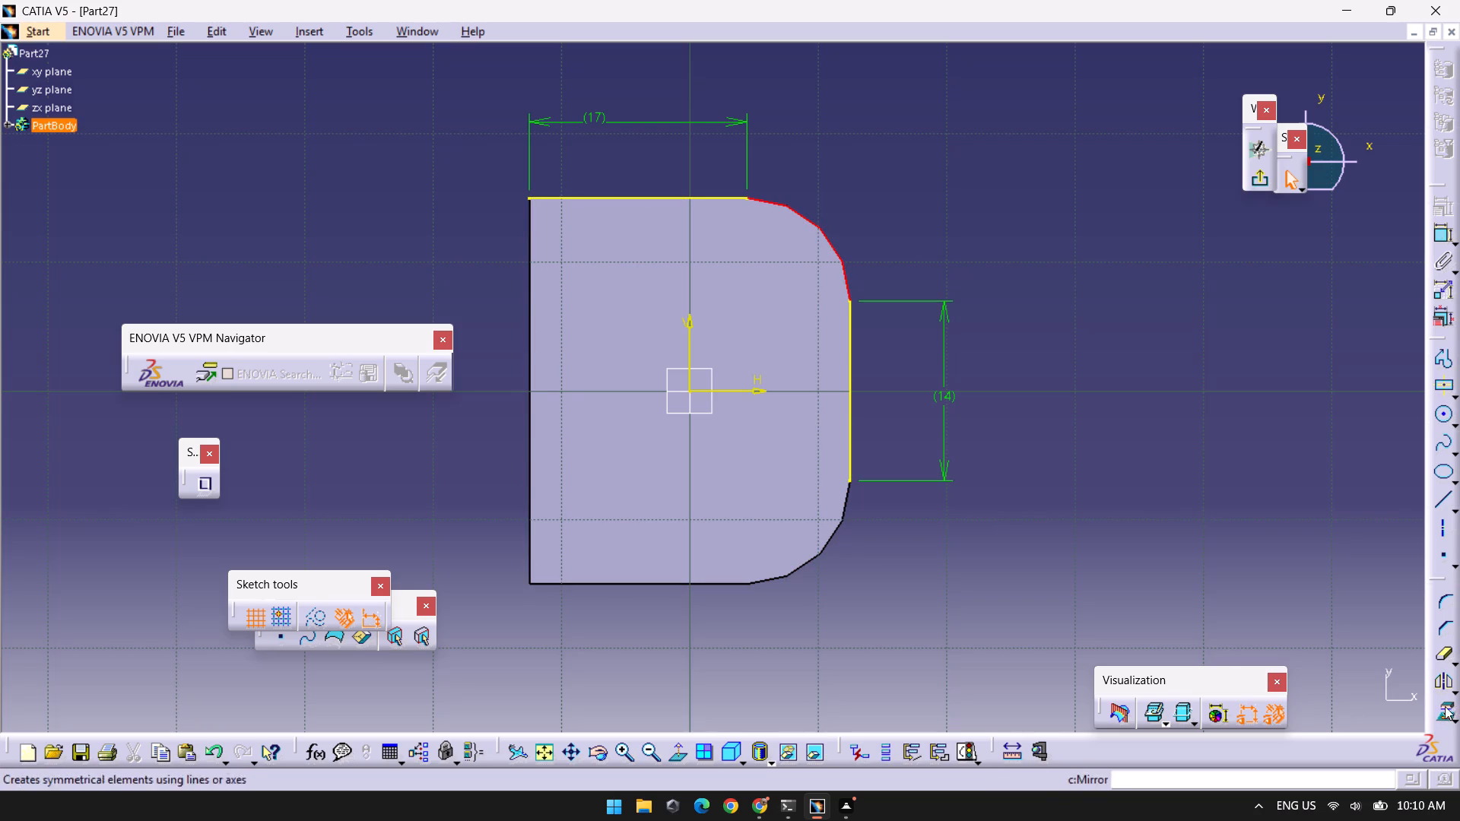
pyautogui.click(1444, 707)
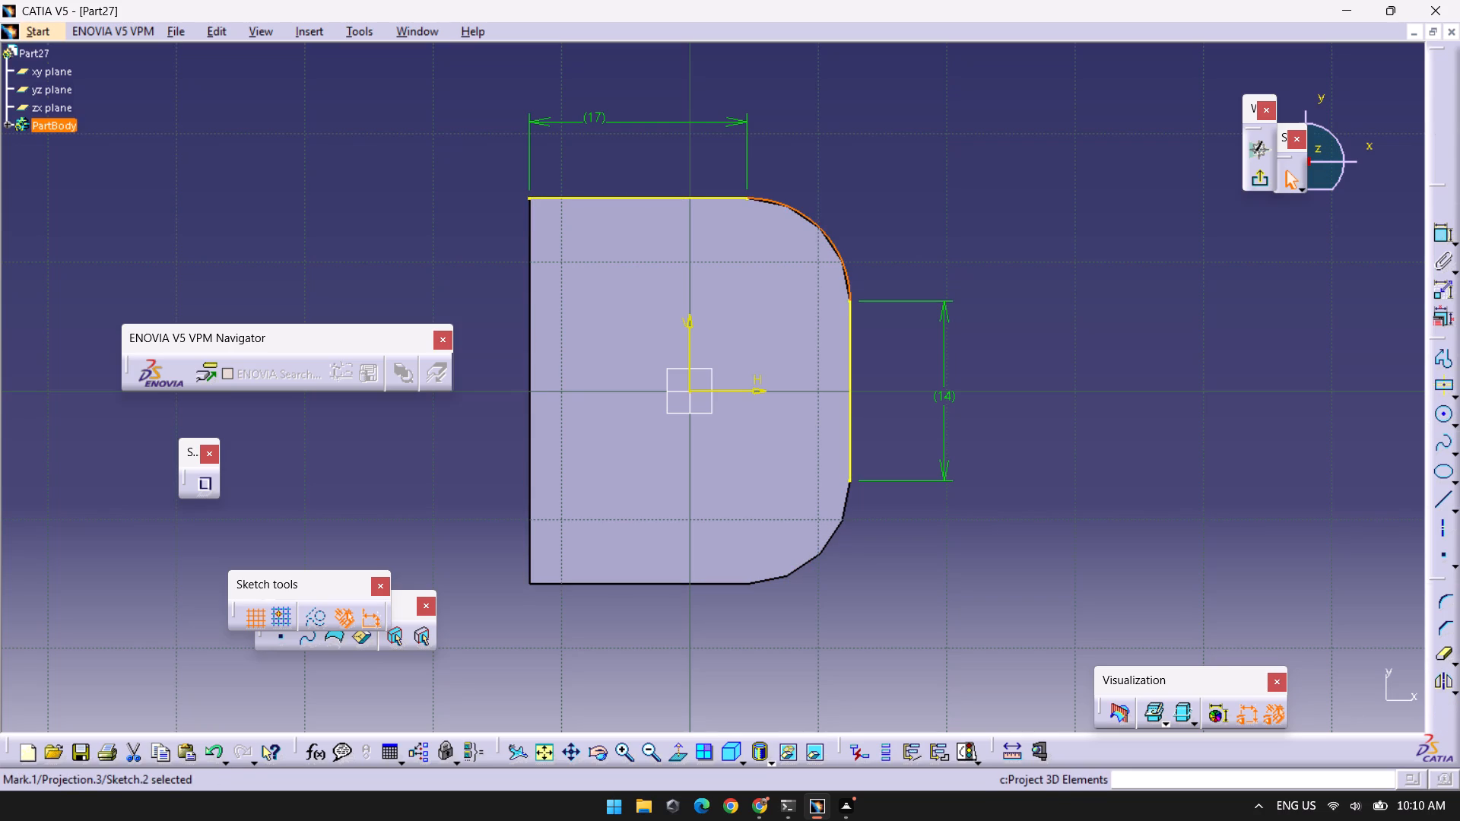
pyautogui.click(1058, 381)
pyautogui.click(1267, 380)
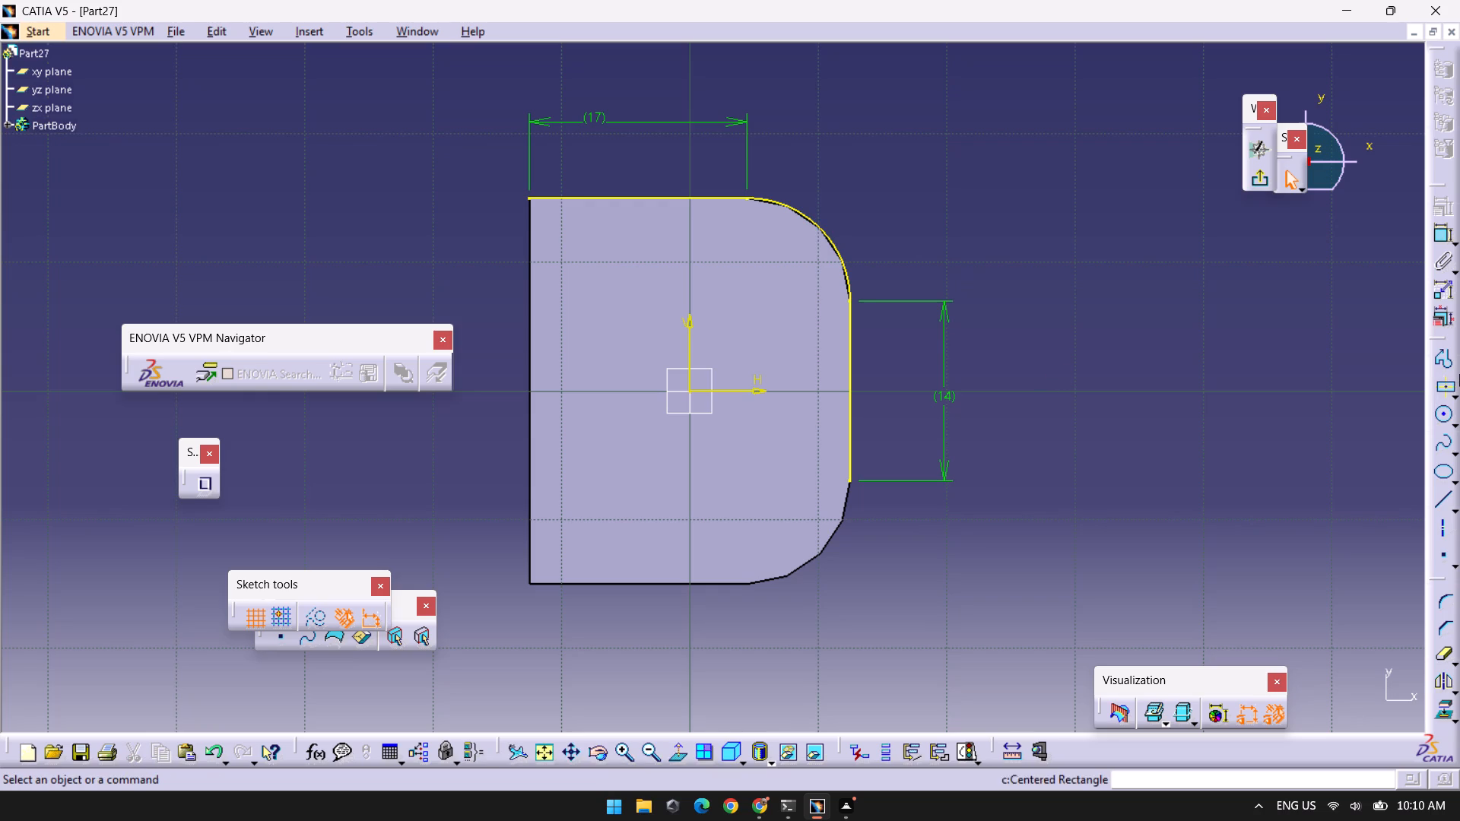
# Start a Profile with a 17 mm line along the projected upper edge, from H -12.5, V 15 mm to the corner arc's start.
pyautogui.click(1444, 355)
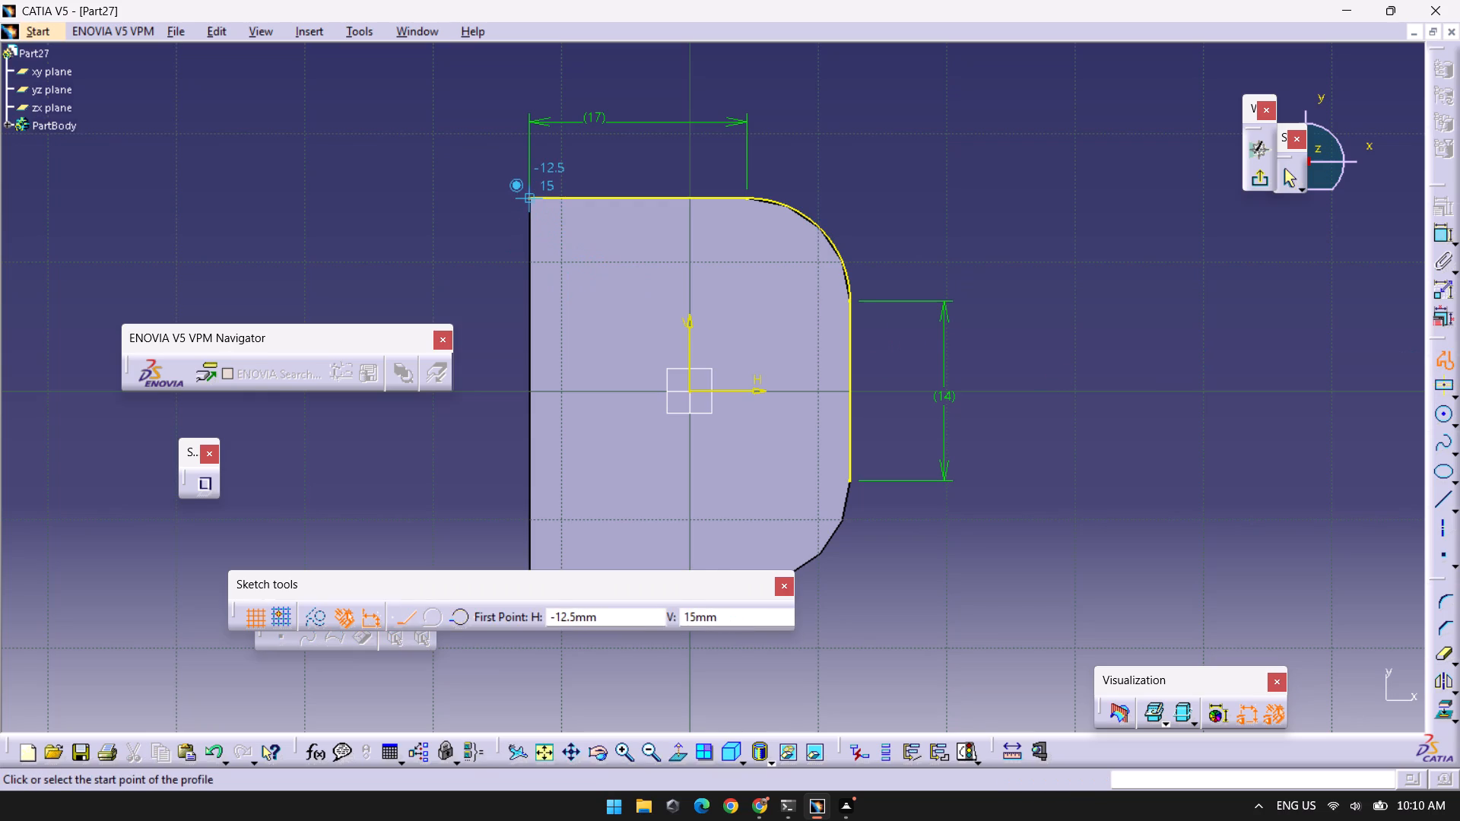
pyautogui.click(526, 195)
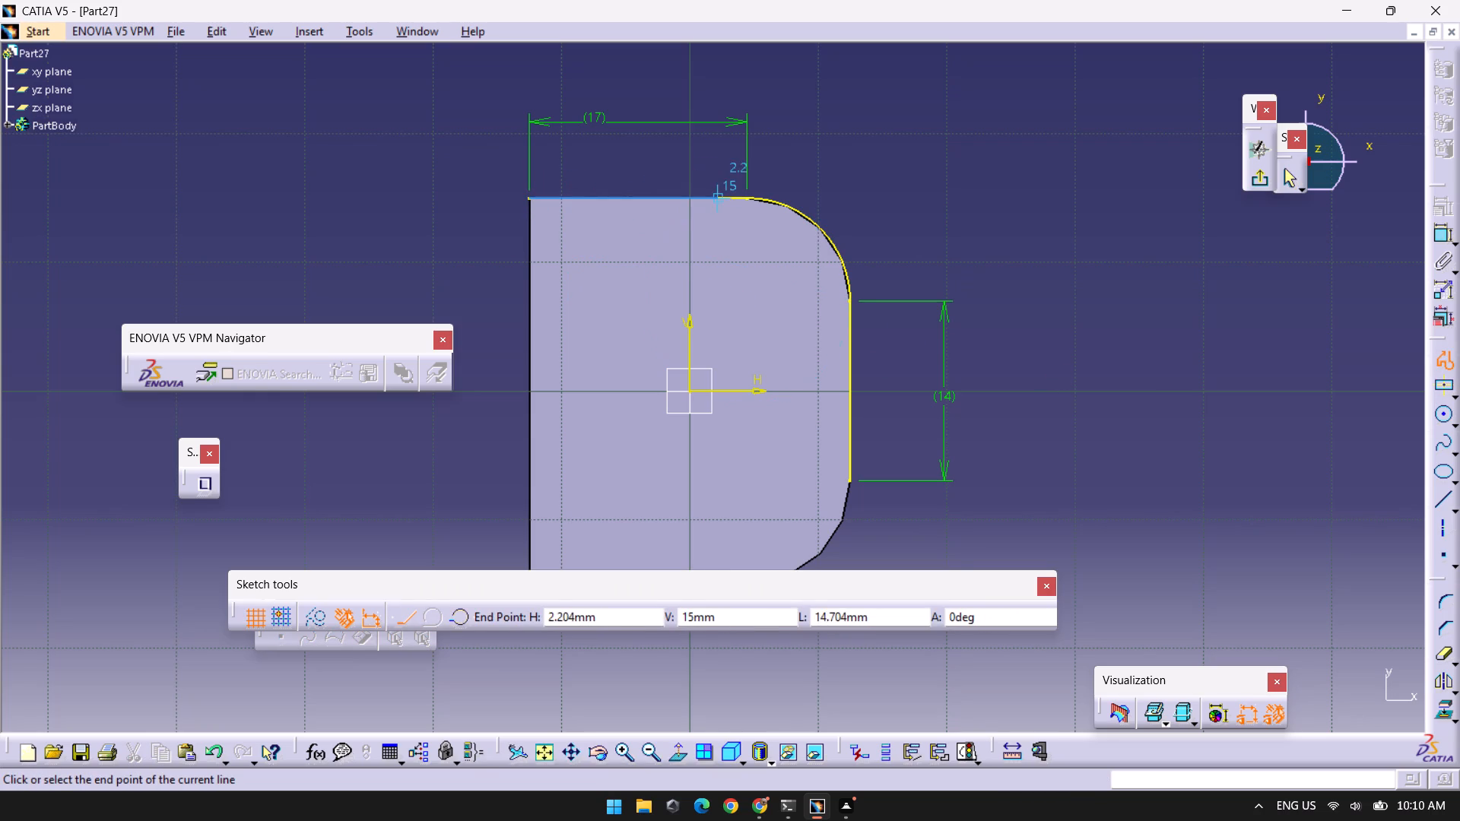
pyautogui.click(752, 200)
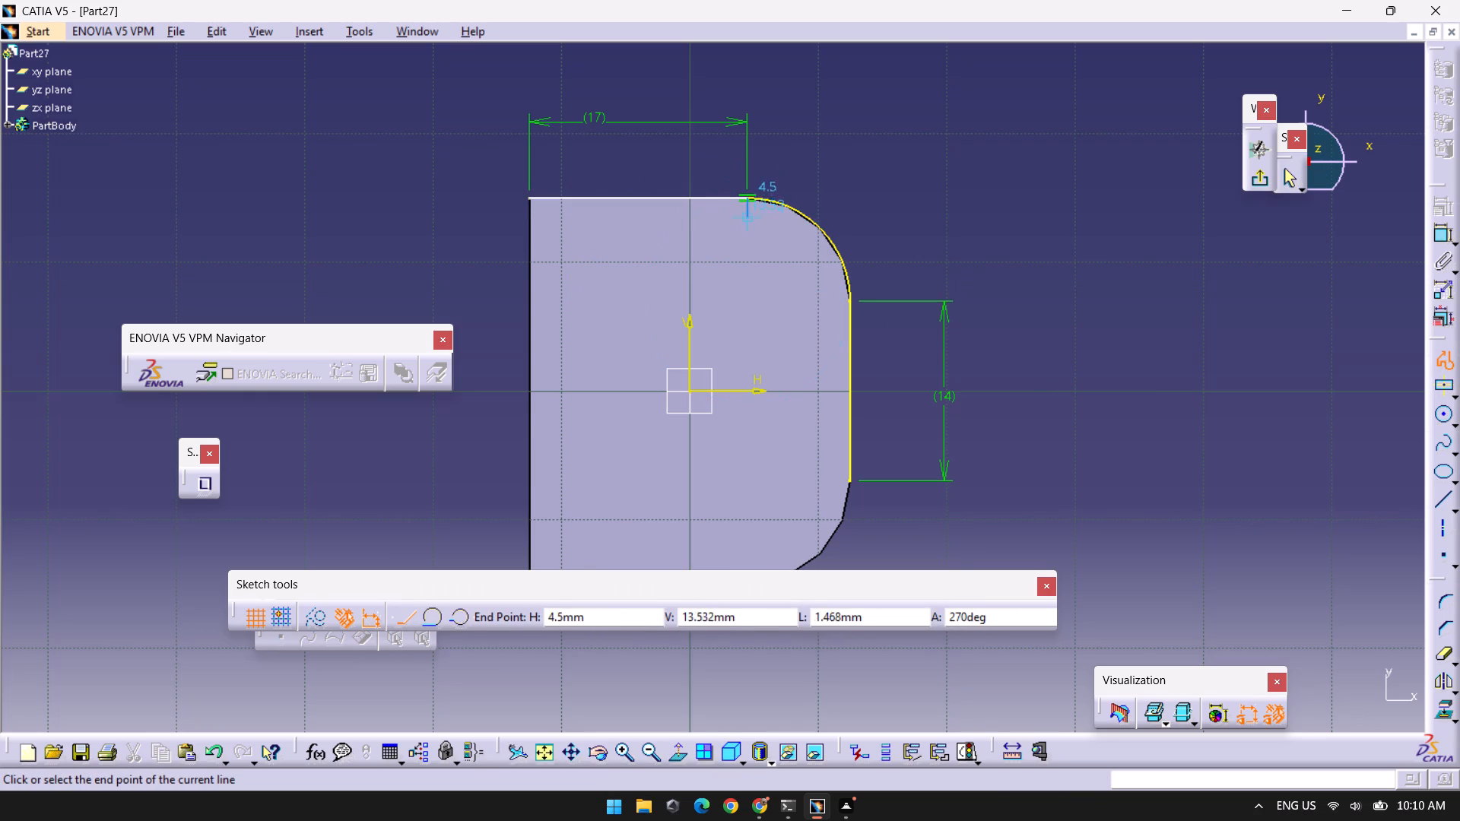
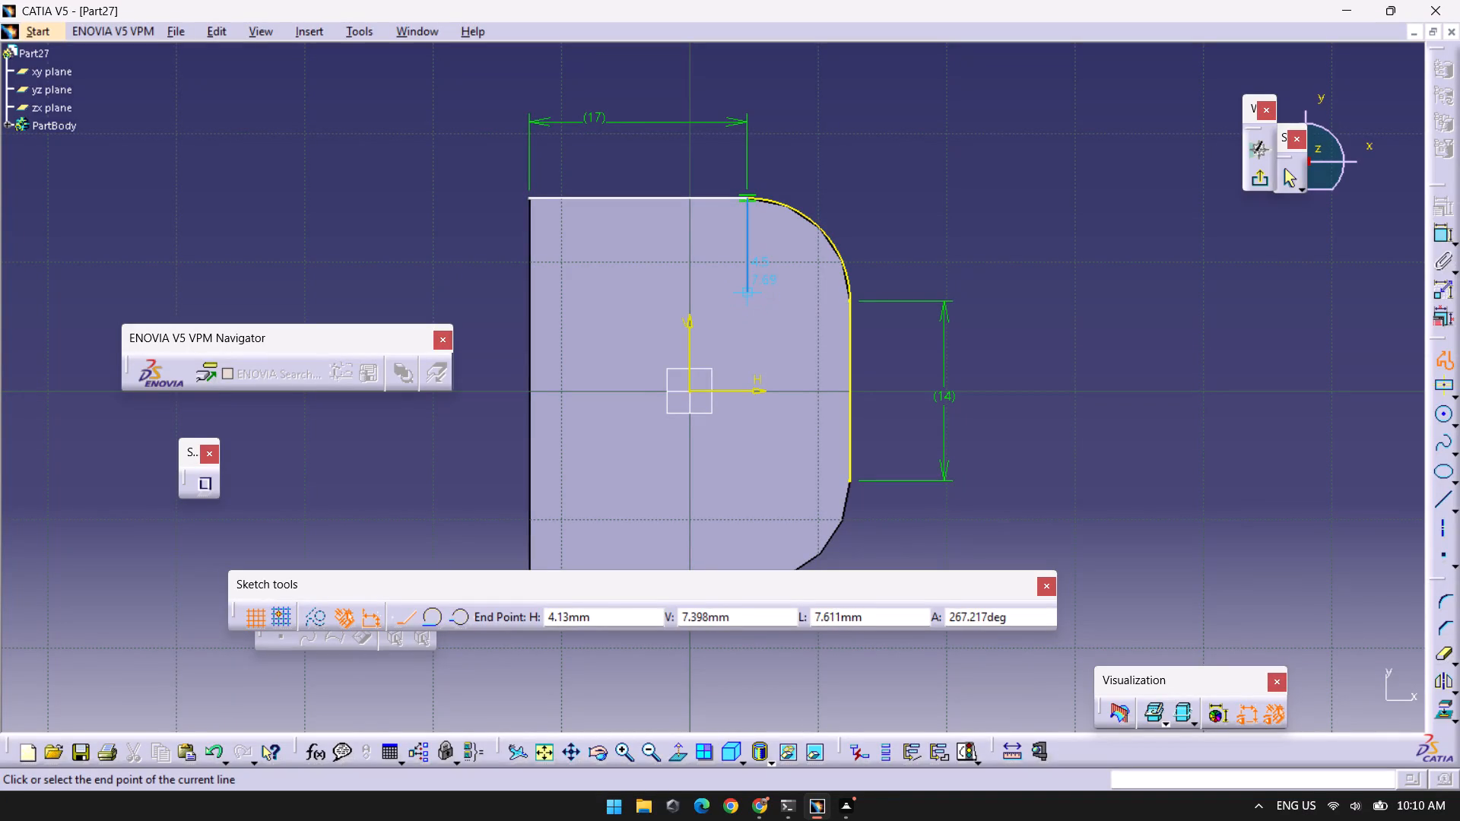
# Continue the Profile with an 8 mm vertical line to H 4.5, V 7 mm and an 8 mm horizontal line to H 12.5 mm.
pyautogui.moveTo(749, 299); pyautogui.dragTo(749, 189, button='middle')
pyautogui.rightClick(749, 299)
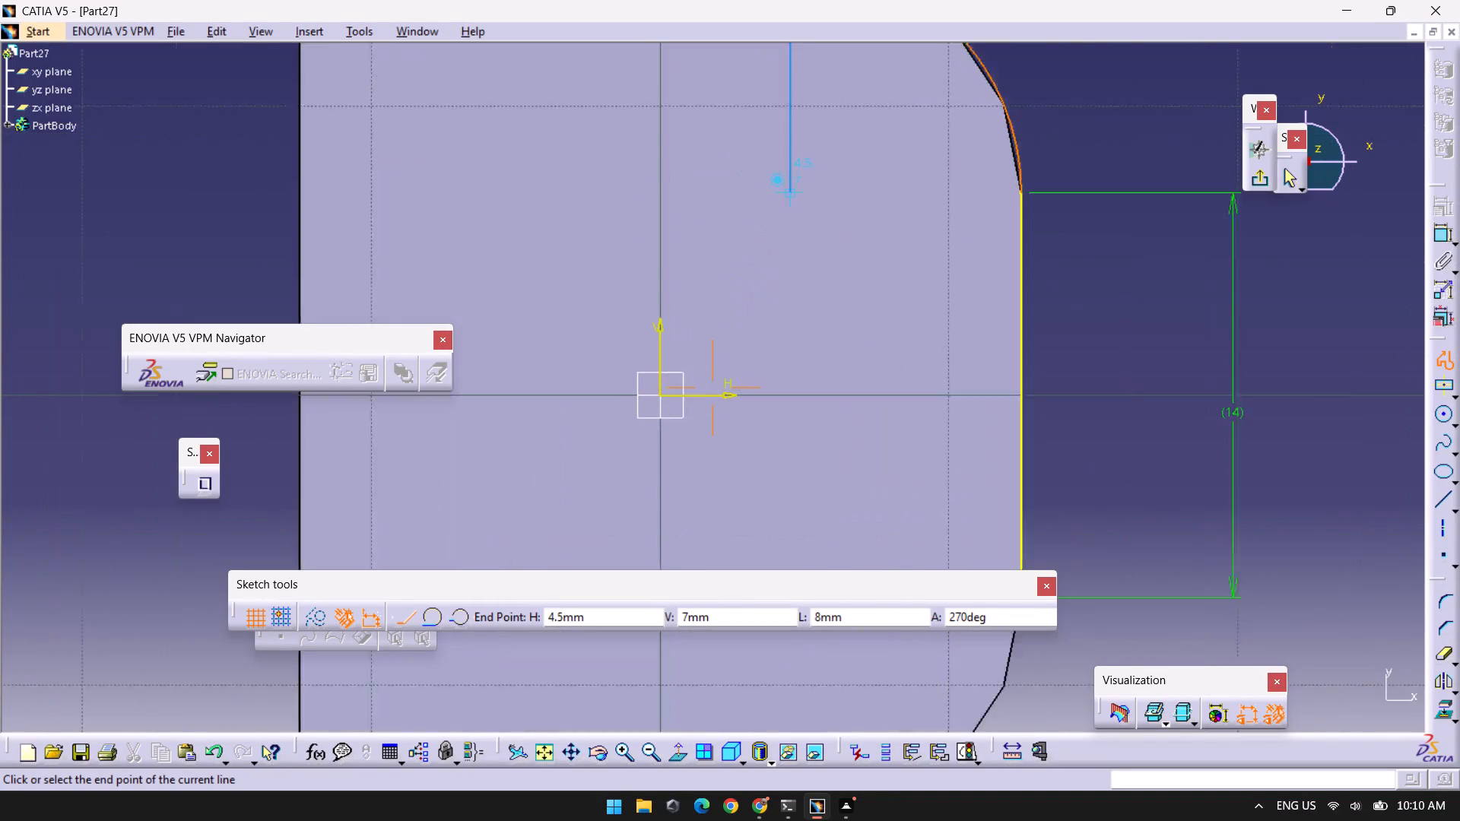
pyautogui.moveTo(749, 189); pyautogui.dragTo(749, 153, button='middle')
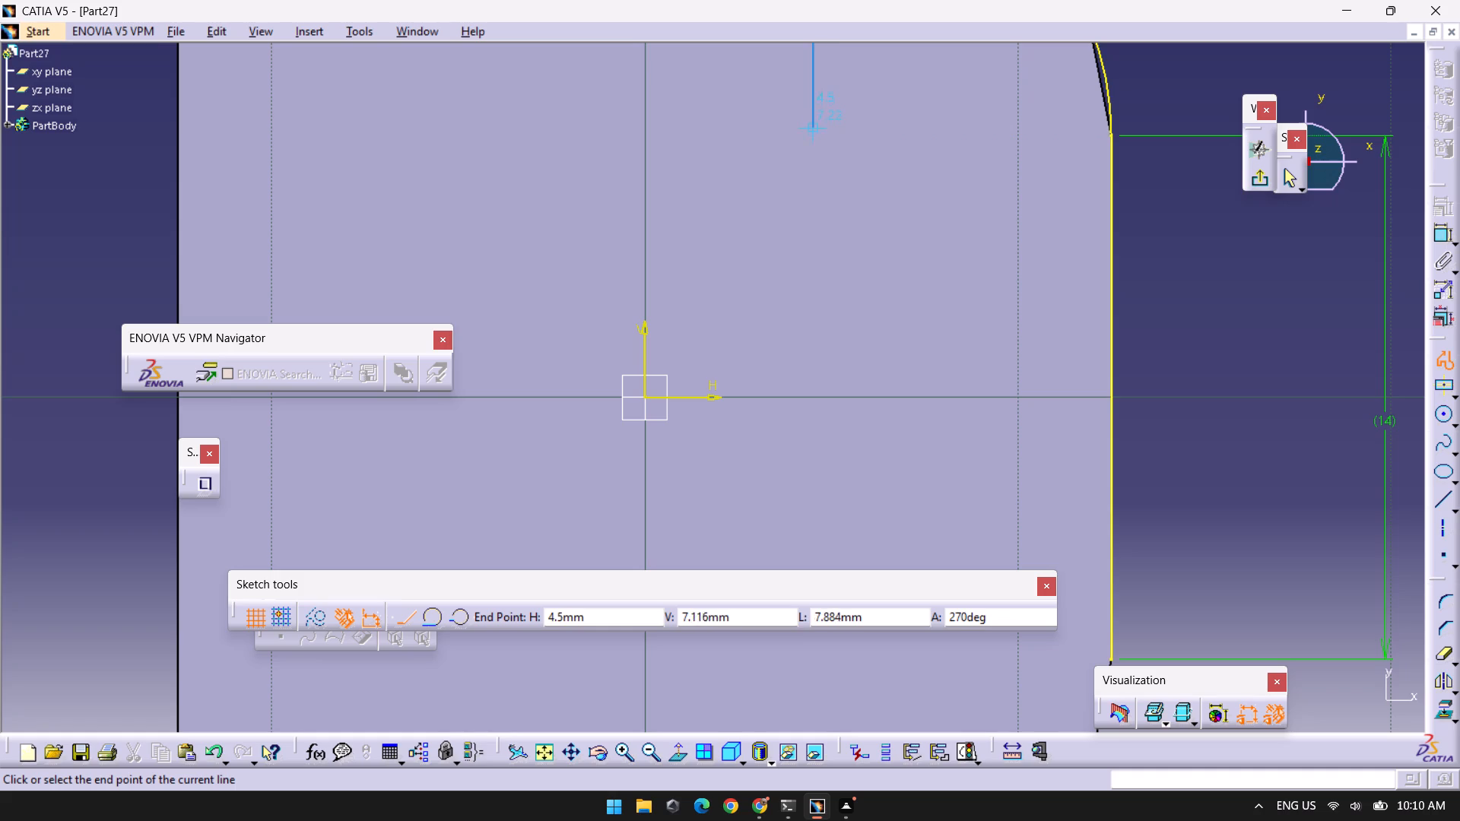
pyautogui.click(811, 139)
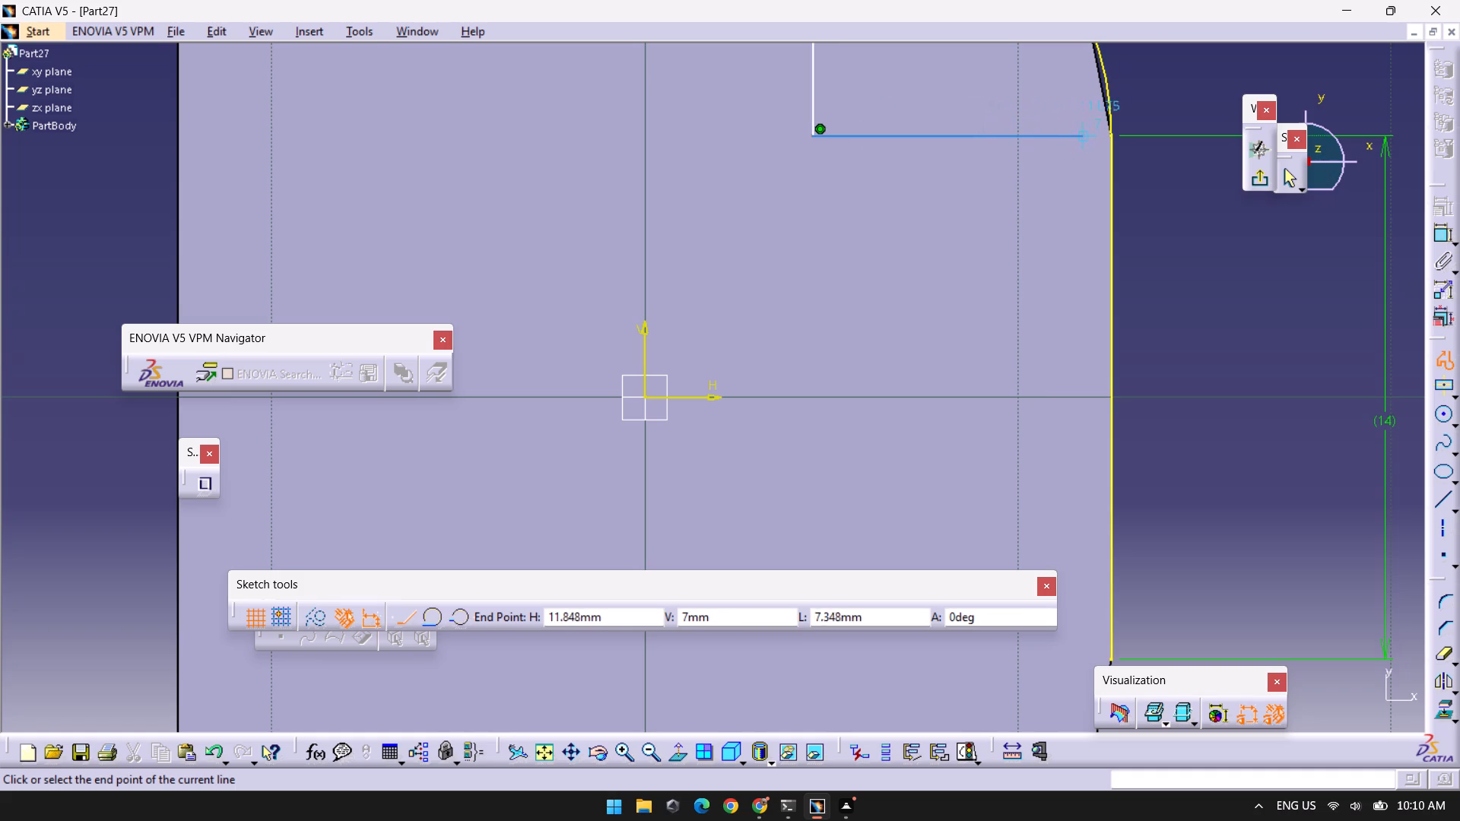
pyautogui.click(1108, 138)
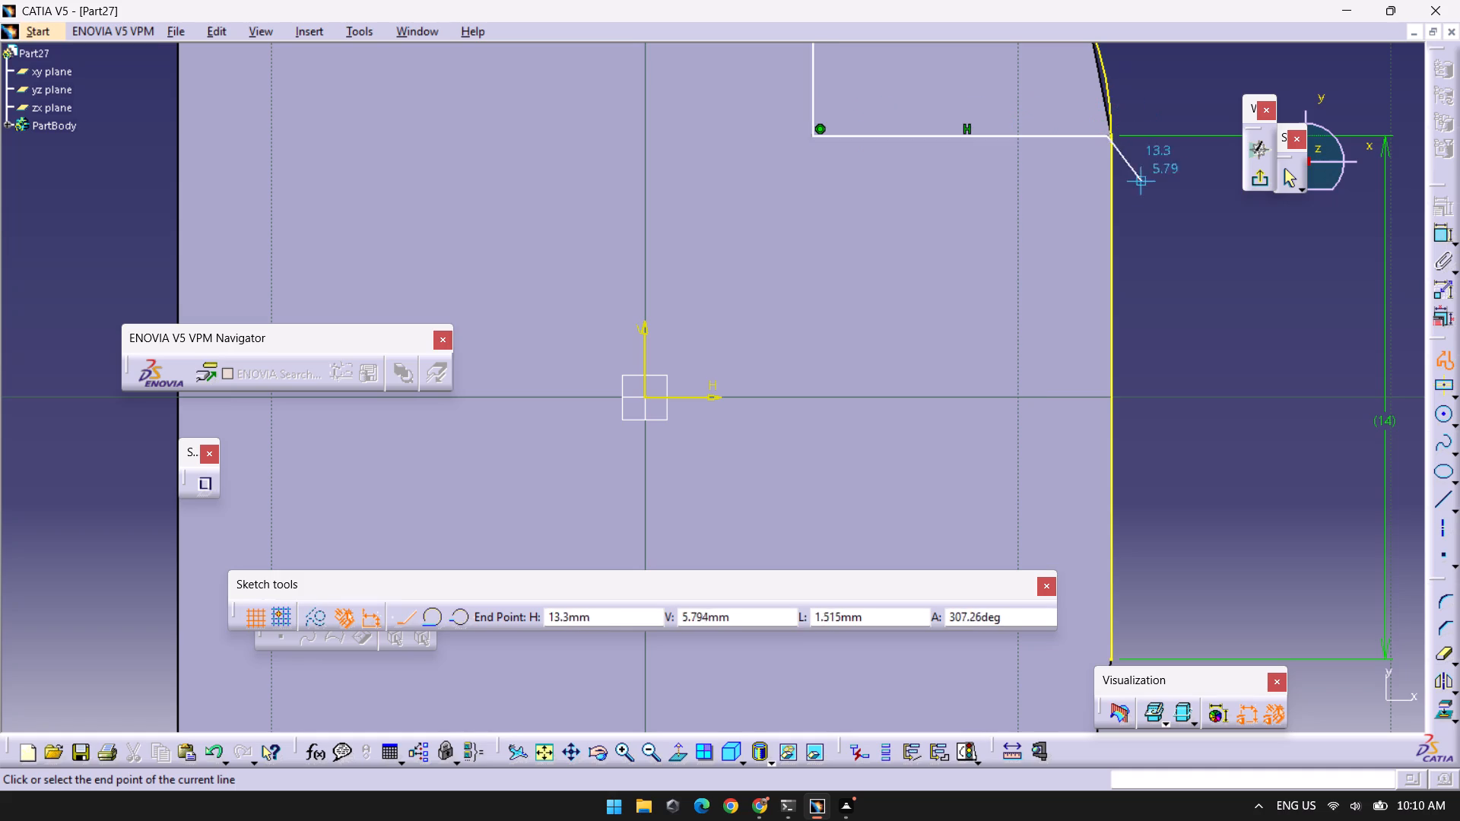
pyautogui.hotkey('ctrl', 'z')
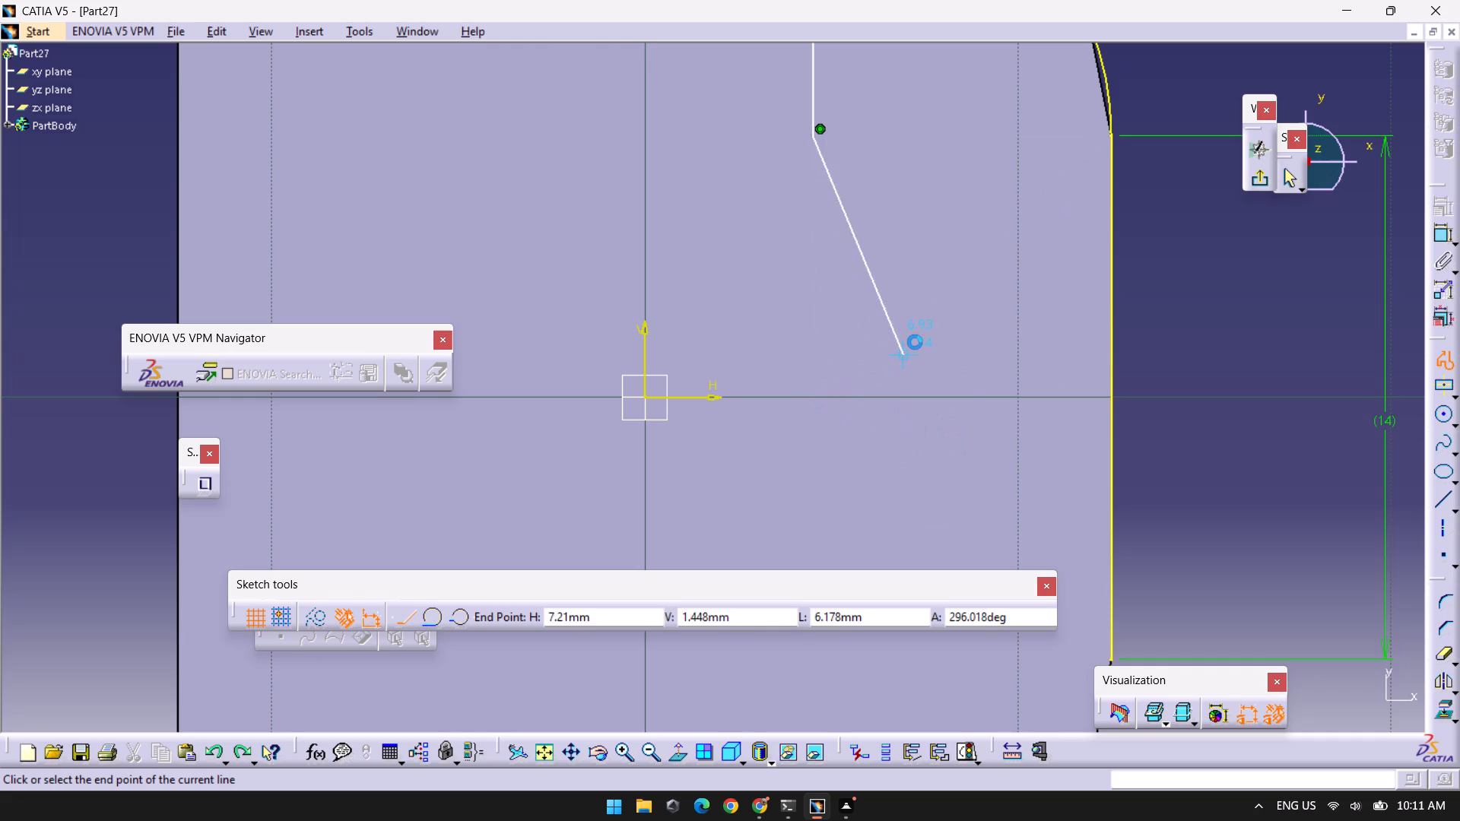
pyautogui.click(1109, 135)
# Continue the Profile down the front edge to V -7 mm, back 8 mm horizontally to H 4.5 mm, and end it there.
pyautogui.moveTo(1102, 417); pyautogui.dragTo(1064, 151, button='middle')
pyautogui.click(1072, 395)
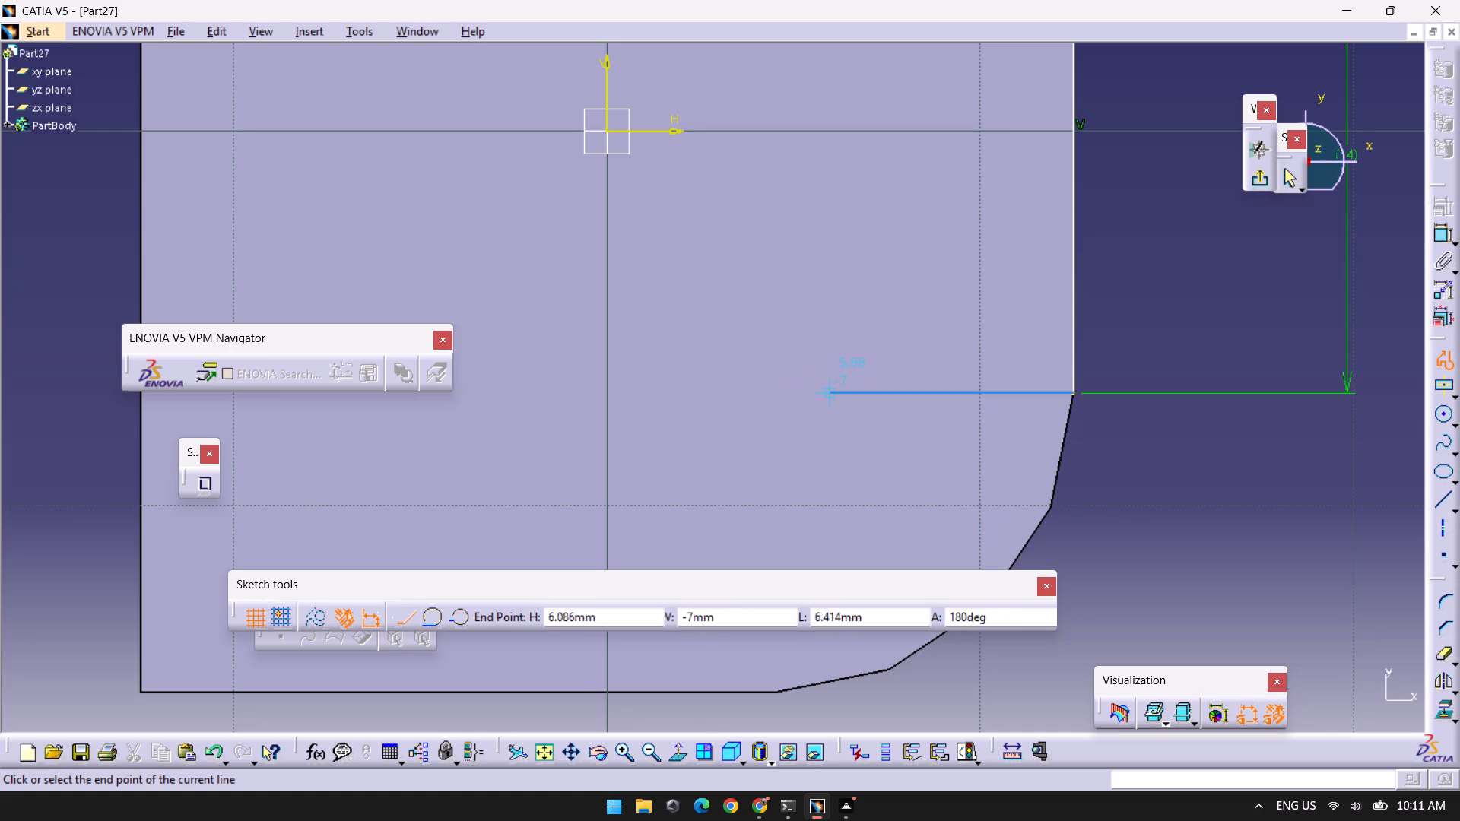
pyautogui.moveTo(867, 391); pyautogui.dragTo(869, 391, button='middle')
pyautogui.rightClick(867, 391)
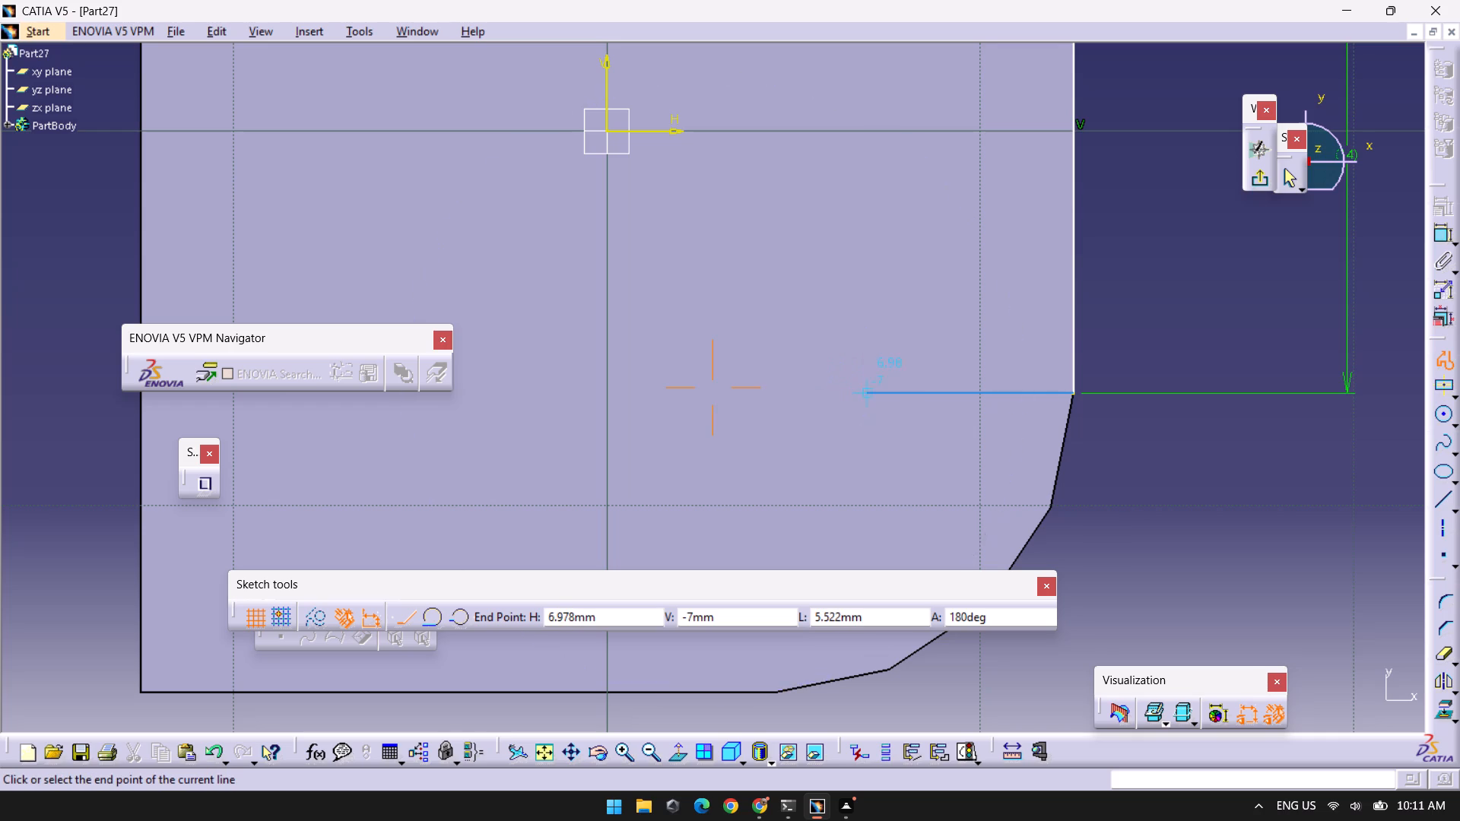
pyautogui.moveTo(869, 391); pyautogui.dragTo(889, 458, button='middle')
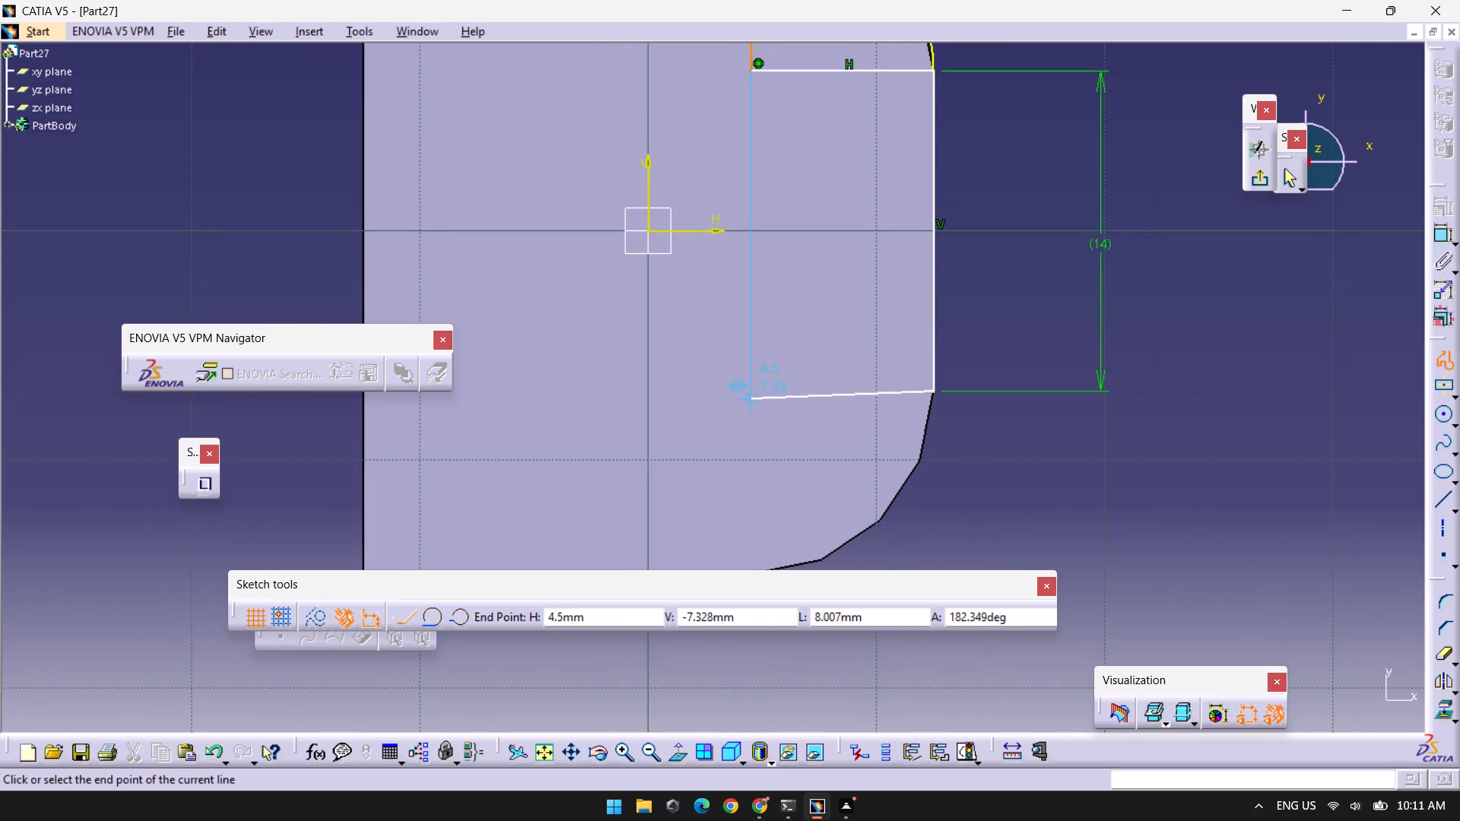
pyautogui.click(749, 390)
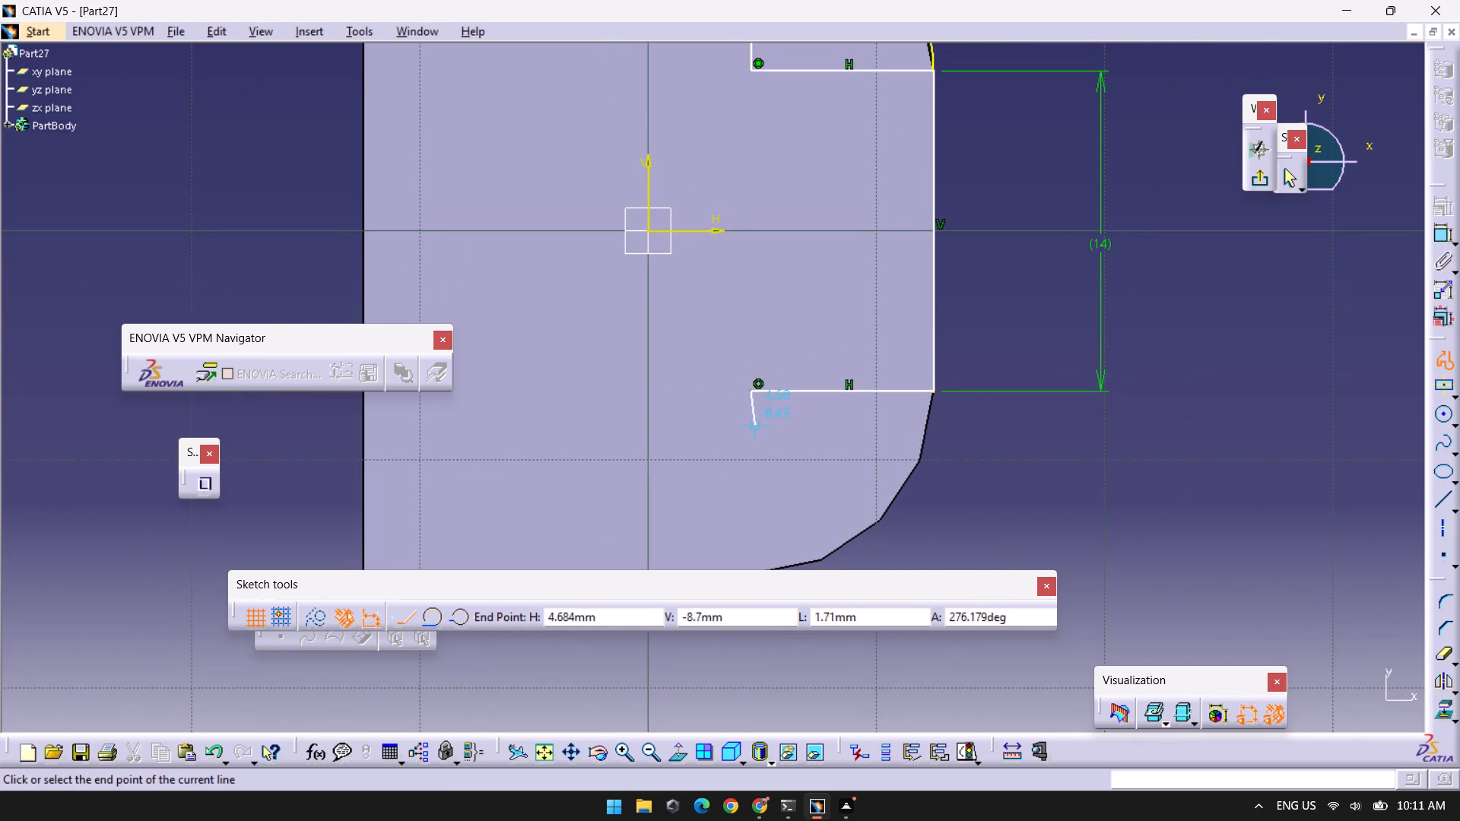
pyautogui.moveTo(747, 505); pyautogui.dragTo(782, 284, button='middle')
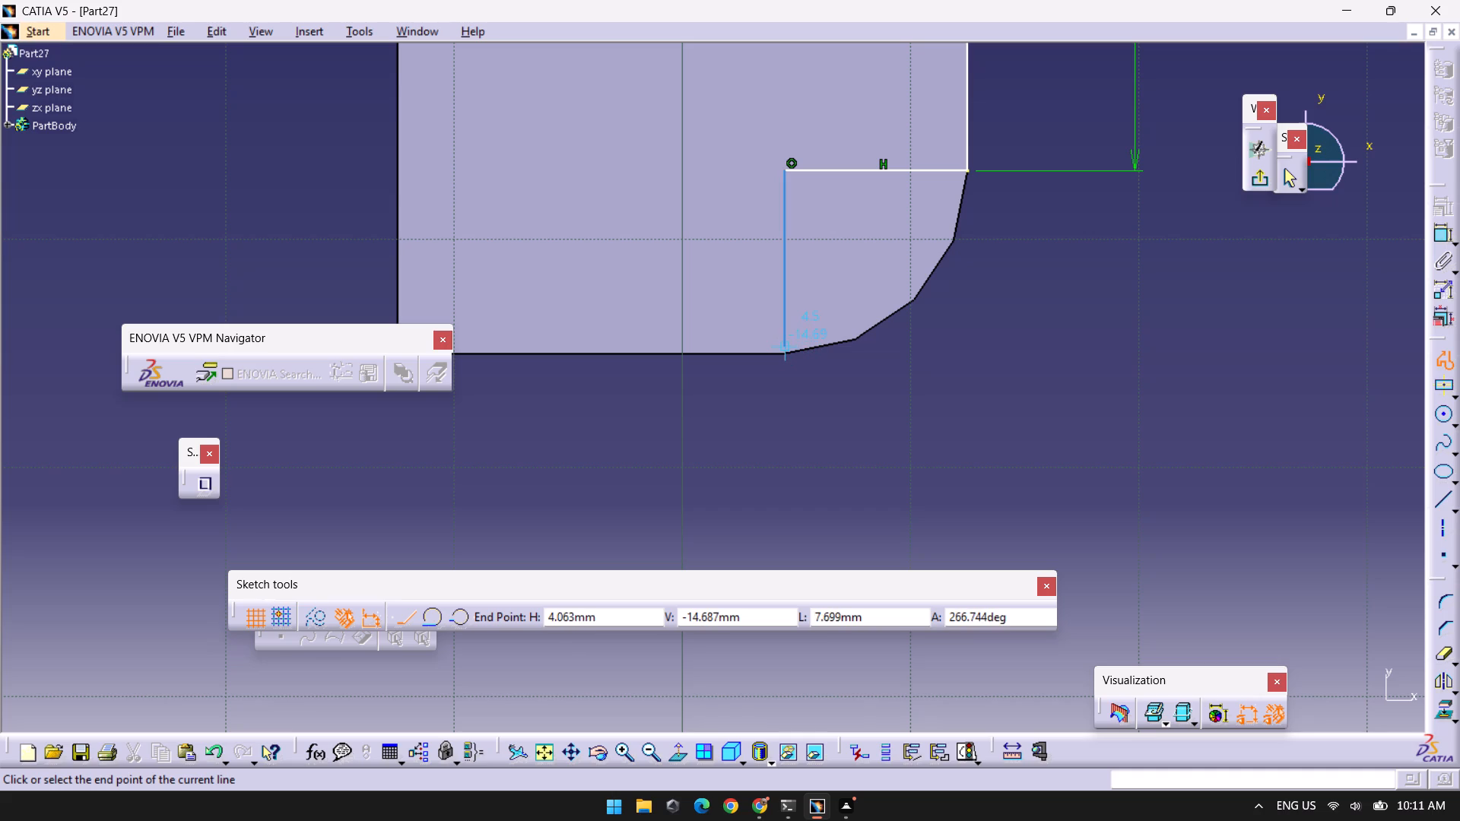
pyautogui.press('Escape')
pyautogui.press('Escape')
# Delete the projected arc of the upper rounded corner.
pyautogui.moveTo(896, 355); pyautogui.dragTo(1062, 820, button='middle')
pyautogui.click(1057, 167)
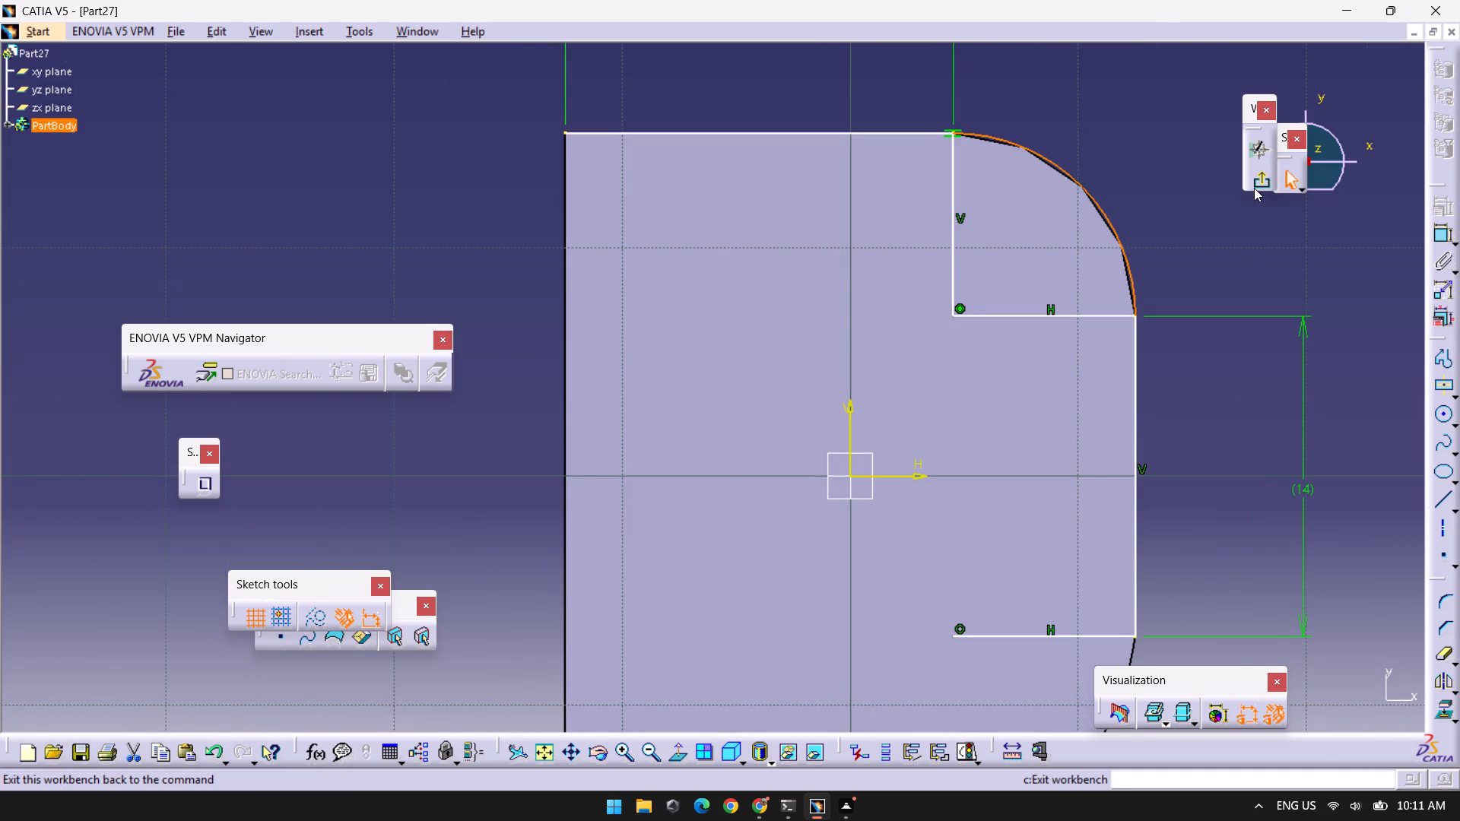
pyautogui.press('Delete')
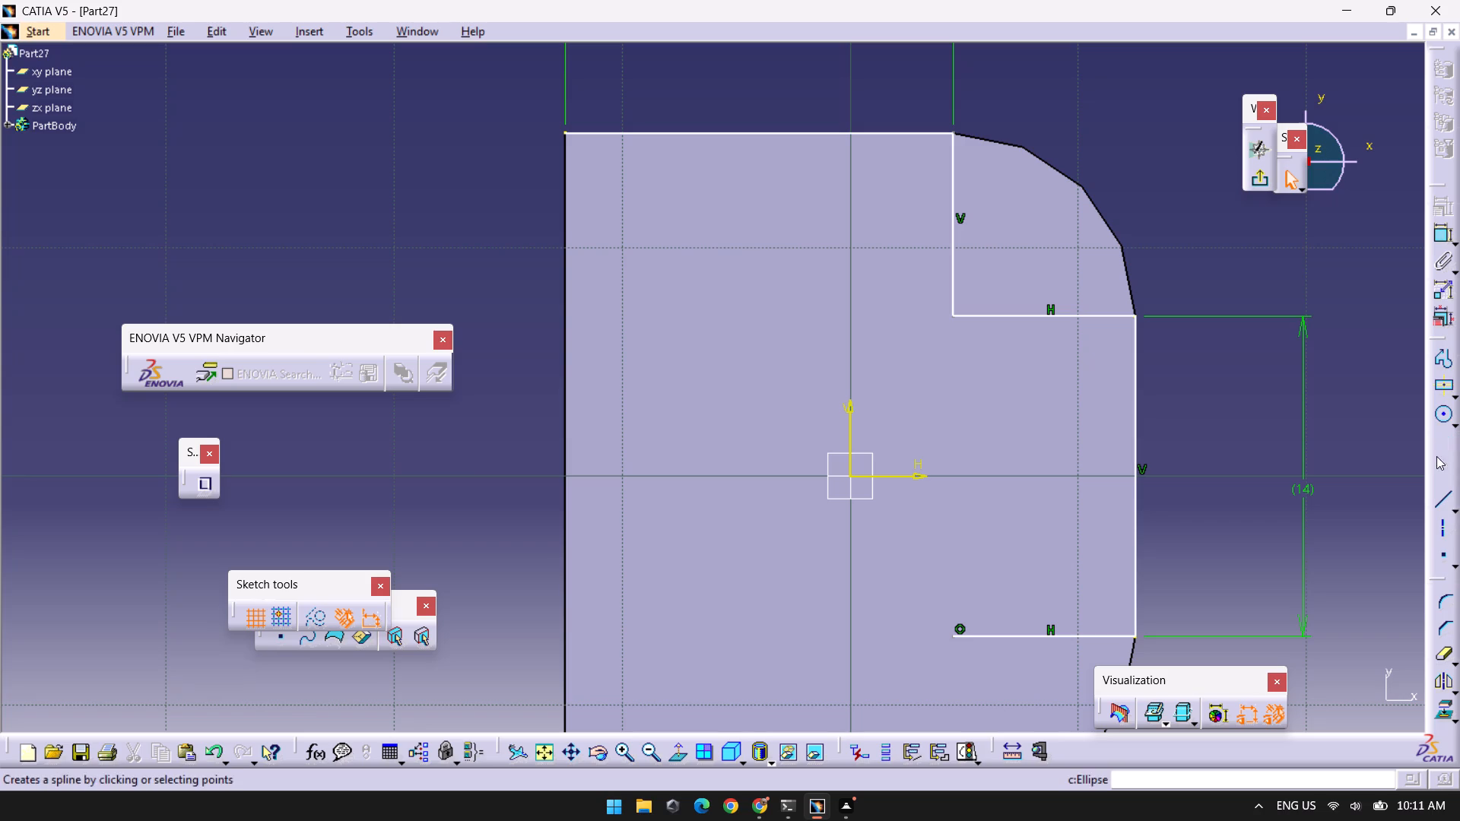
# Draw an 8 mm line at 45 degrees from the upper corner's centre at H 4.5, V 7 mm towards the rounded edge.
pyautogui.click(1443, 503)
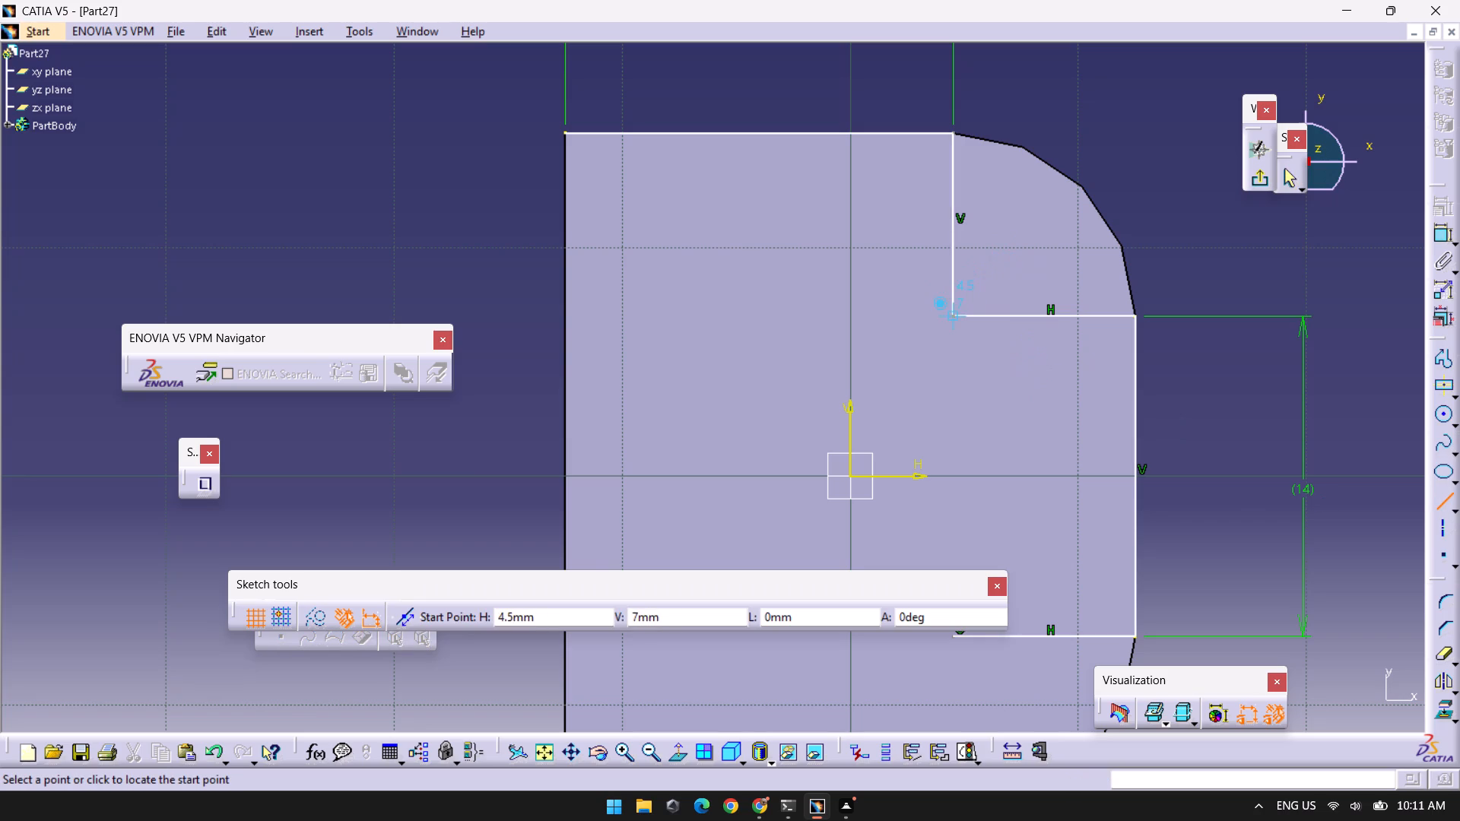
pyautogui.click(954, 316)
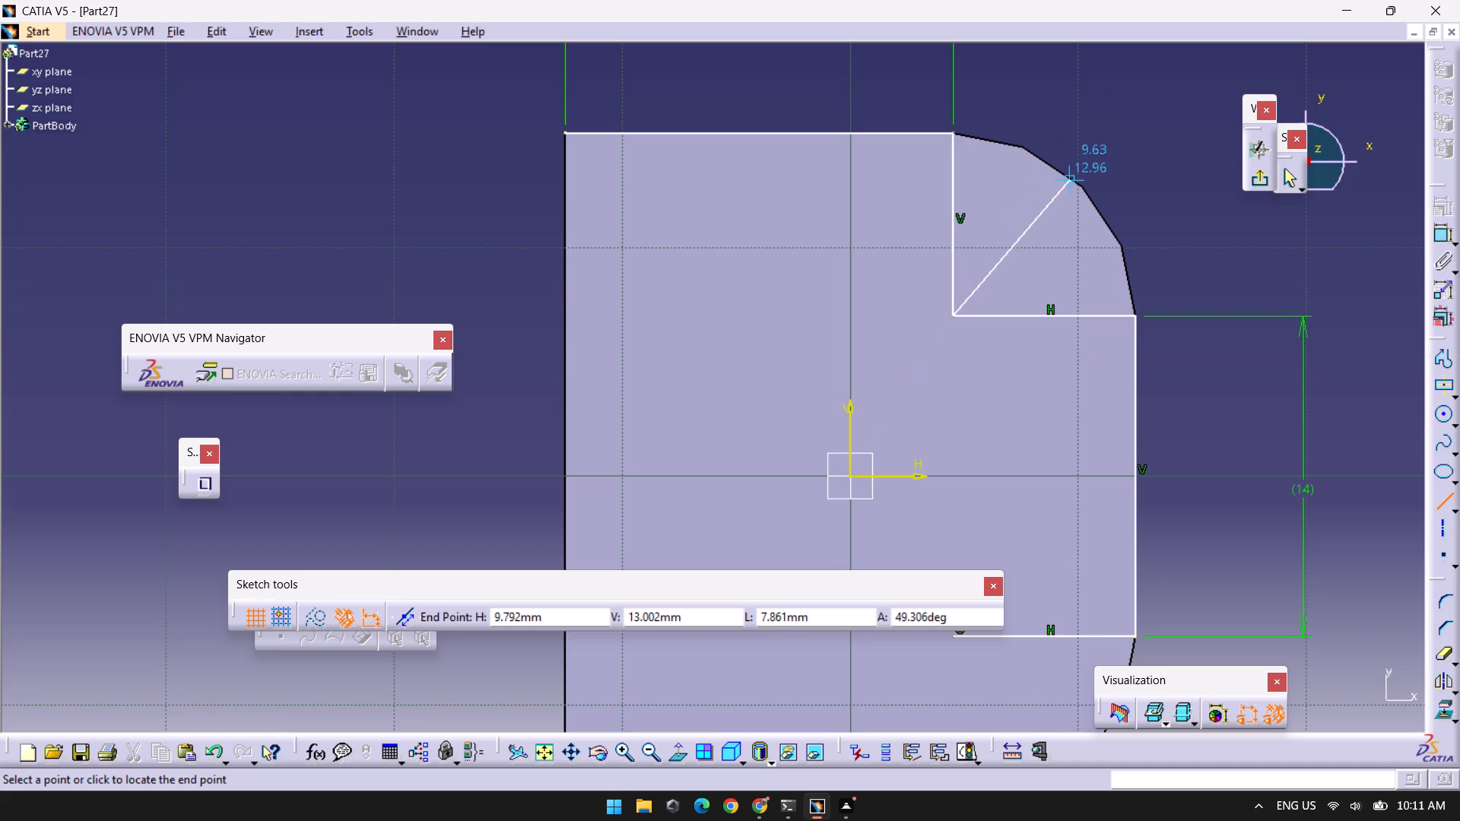
pyautogui.press('Tab')
pyautogui.press('Tab')
pyautogui.press('Tab')
pyautogui.press('8')
pyautogui.press('Return')
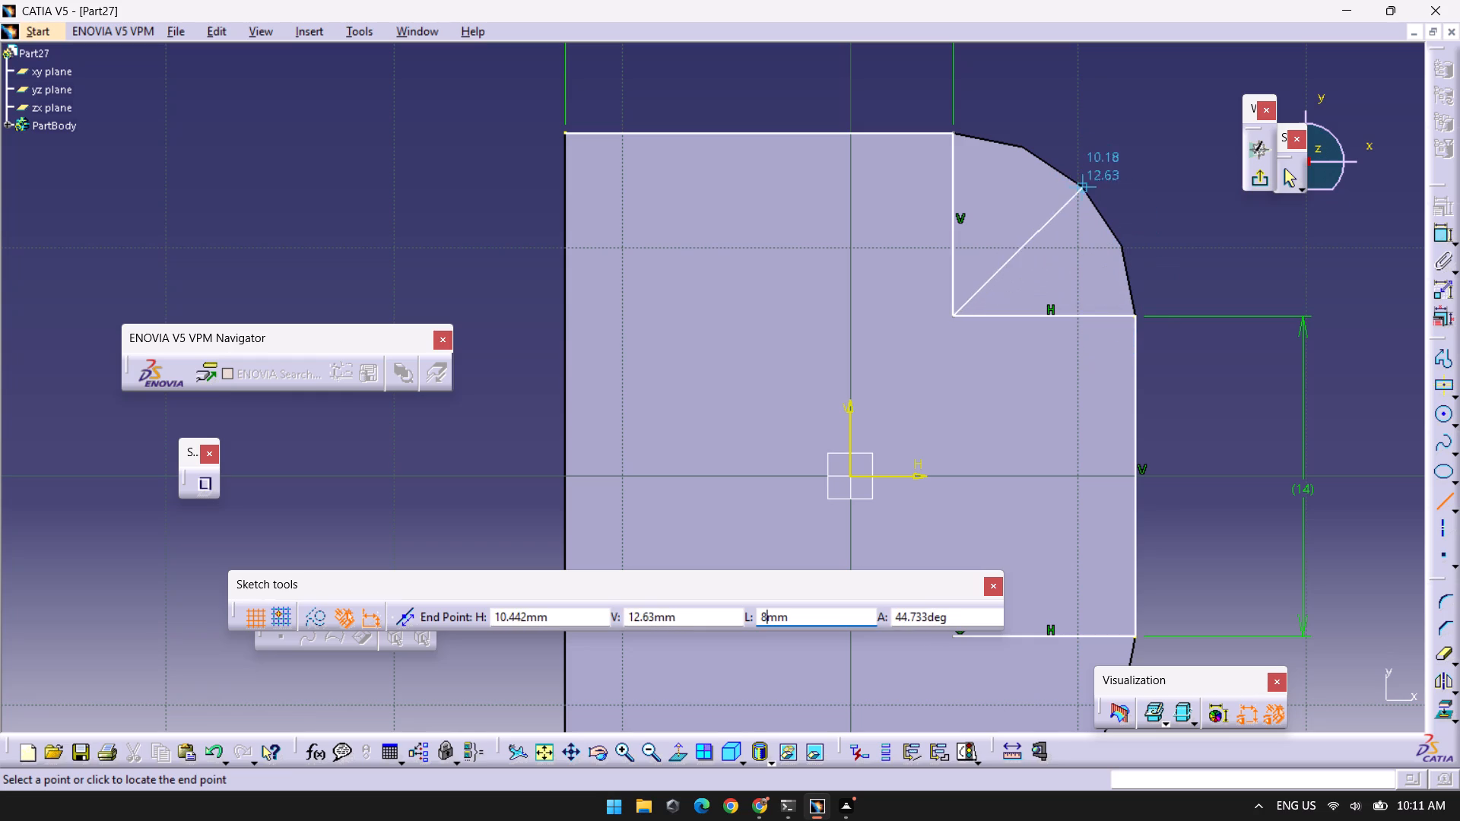
pyautogui.press('Tab')
pyautogui.press('Tab')
pyautogui.press('Tab')
pyautogui.press('Tab')
pyautogui.press('Tab')
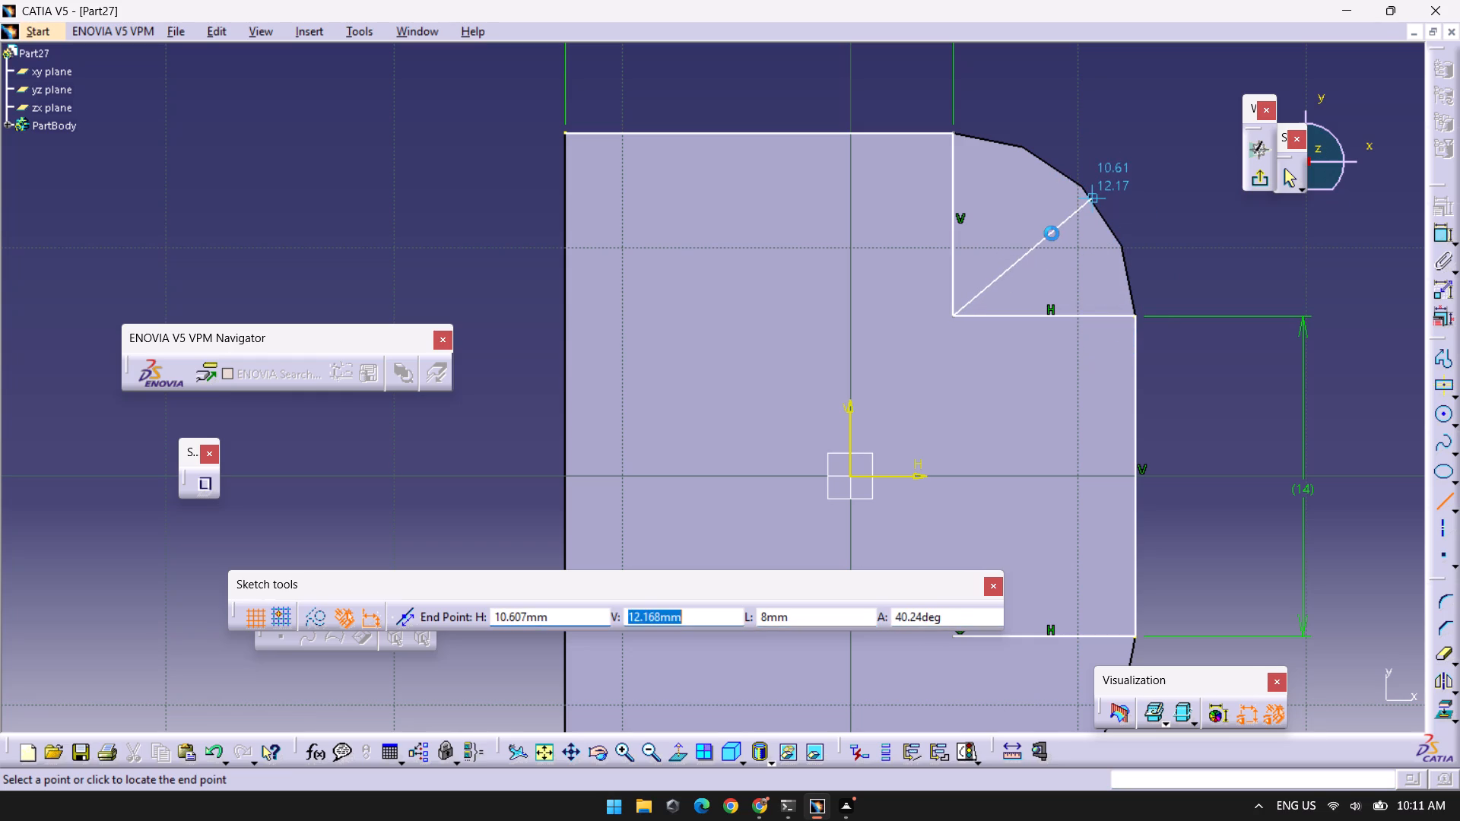
pyautogui.press('Tab')
pyautogui.press('Tab')
pyautogui.write('45')
pyautogui.press('Return')
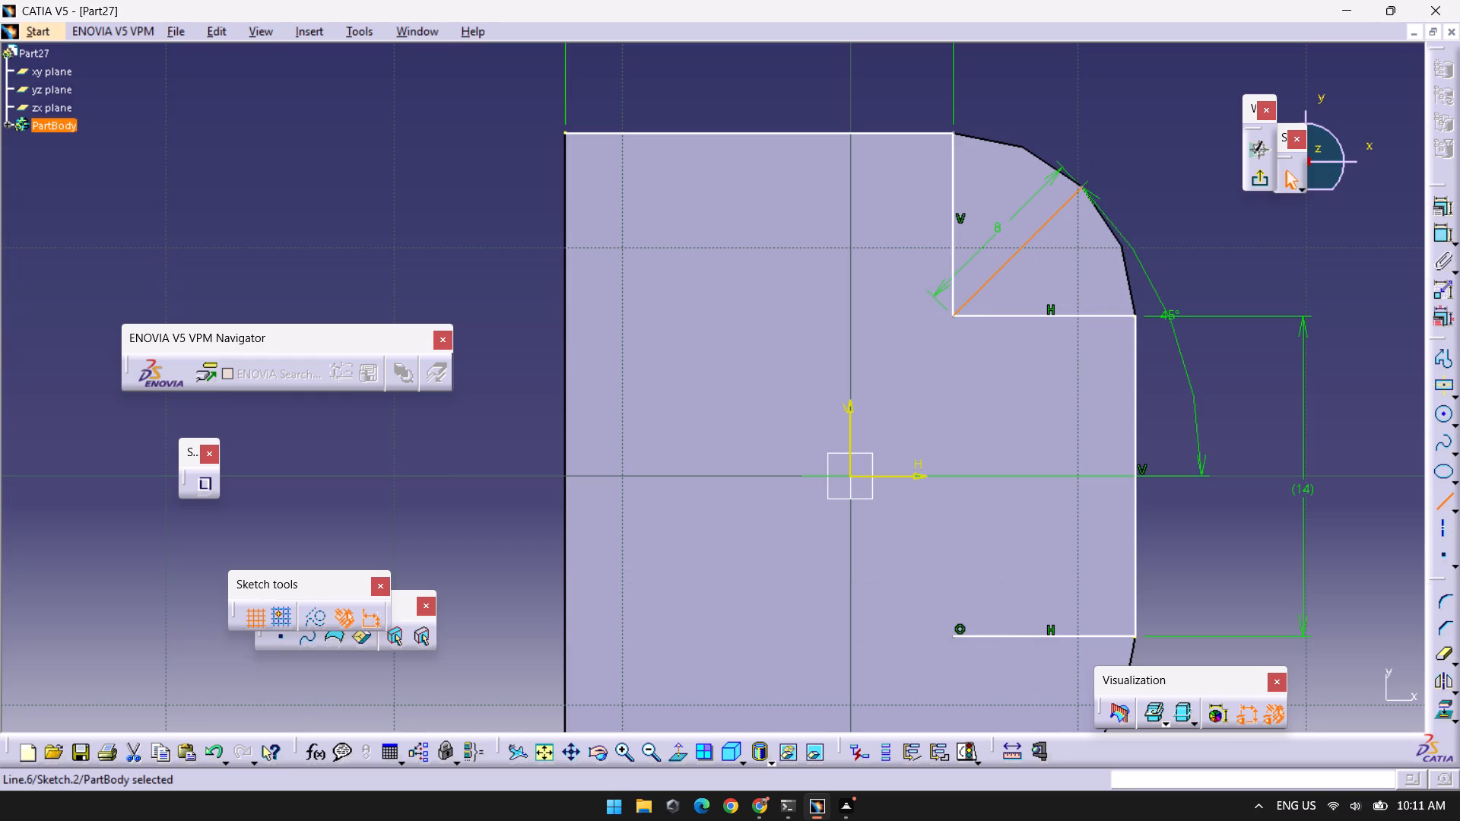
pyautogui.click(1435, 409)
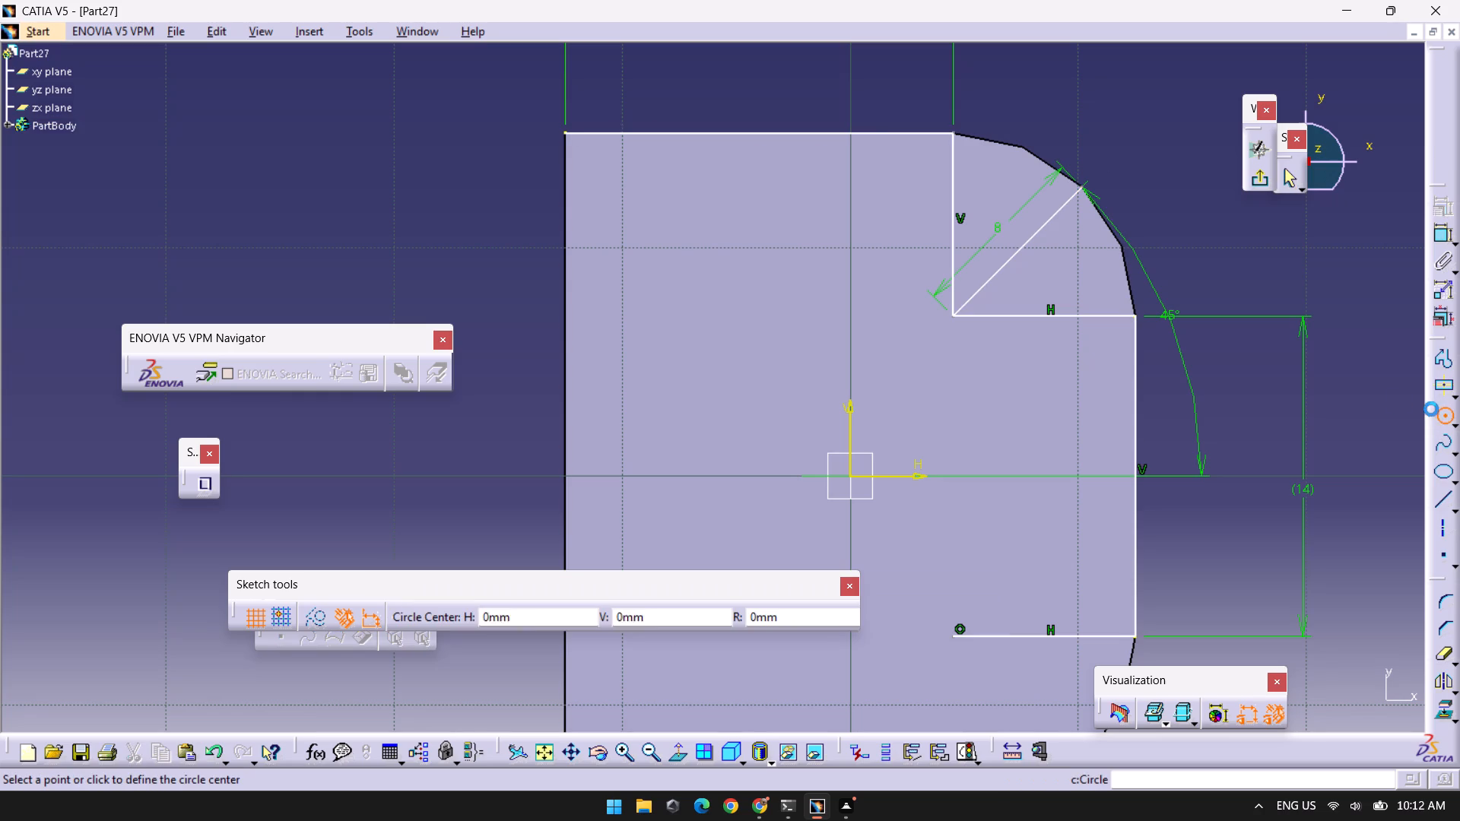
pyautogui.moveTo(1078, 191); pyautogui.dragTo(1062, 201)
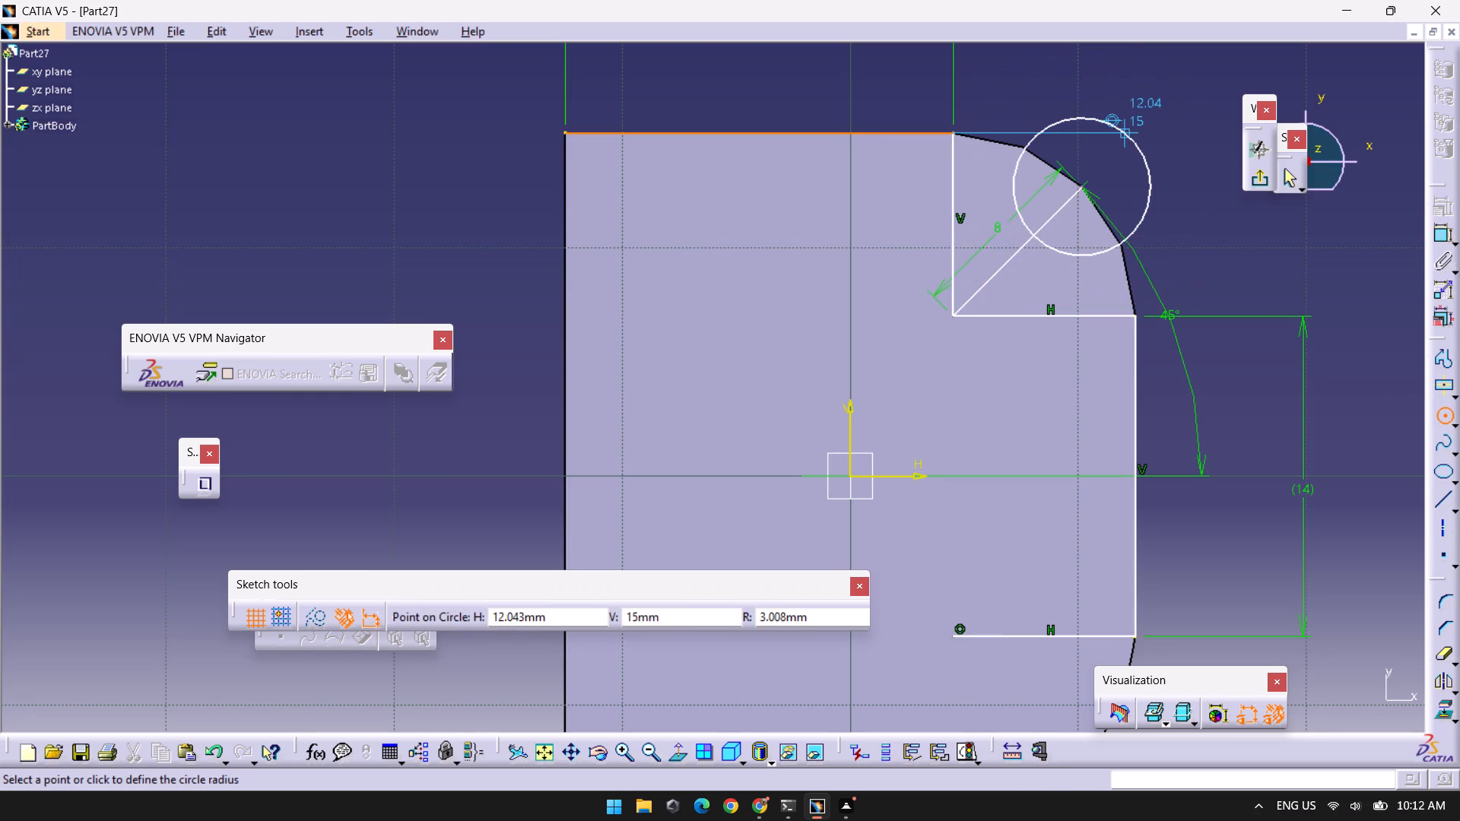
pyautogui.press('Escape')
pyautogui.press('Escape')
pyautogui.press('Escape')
# Draw an 8 mm radius circle centred at H 4.5, V 7 mm, through the diagonal line's outer end.
pyautogui.click(1436, 417)
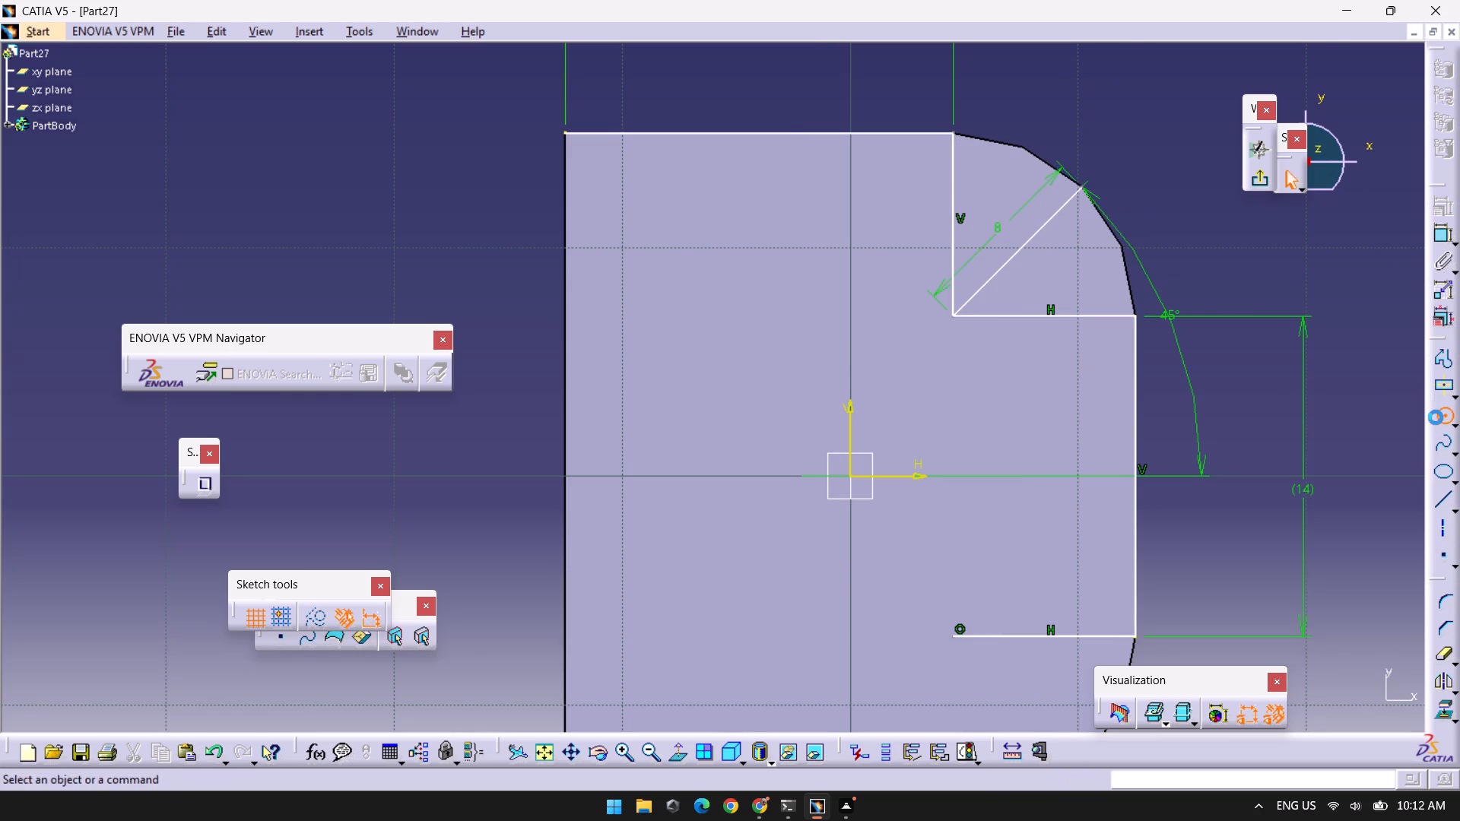
pyautogui.click(955, 314)
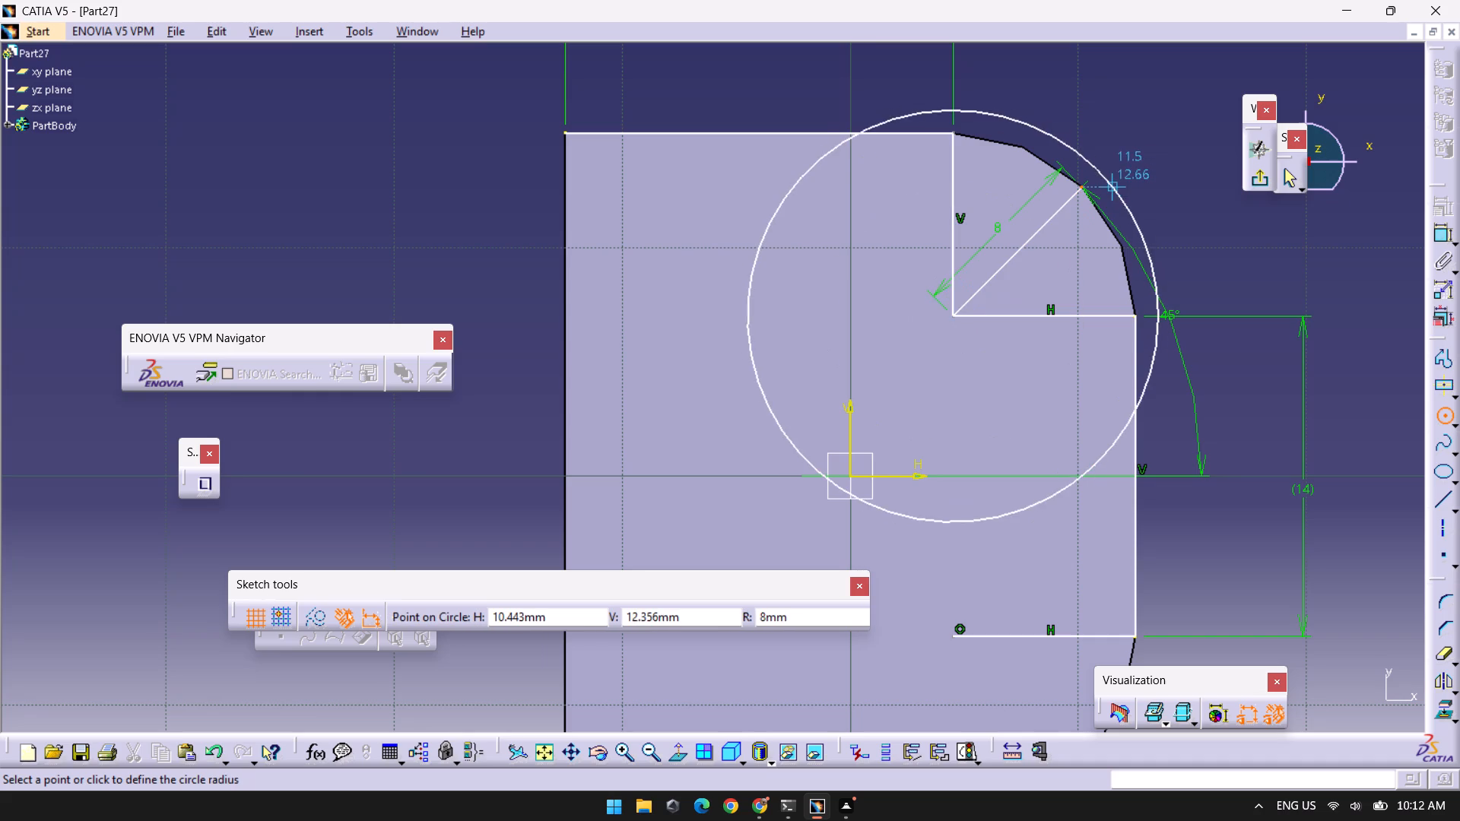
pyautogui.click(1080, 197)
pyautogui.click(1389, 280)
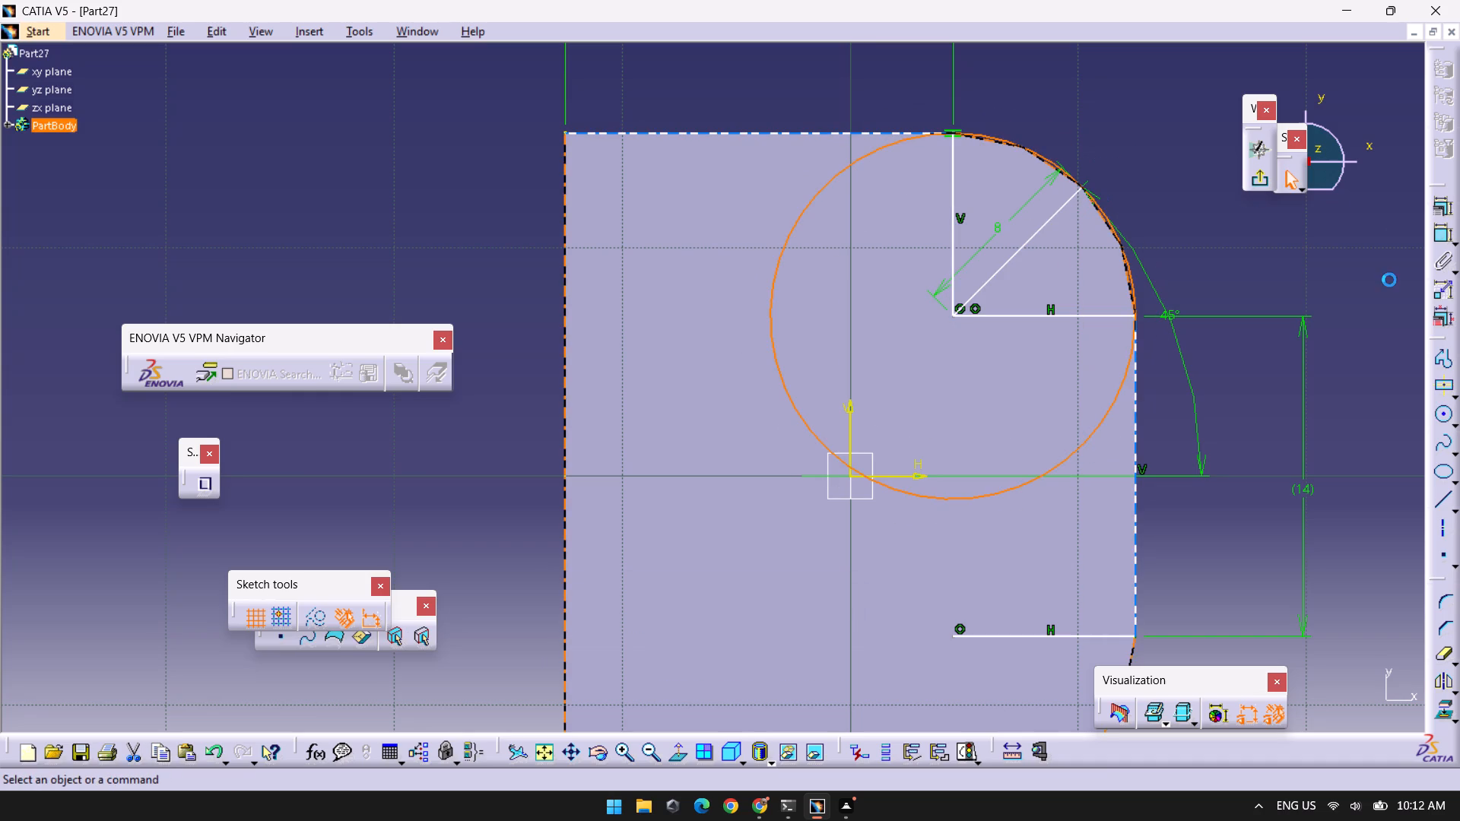
# Mirror the 8 mm radius circle about the sketch's horizontal axis.
pyautogui.click(1041, 476)
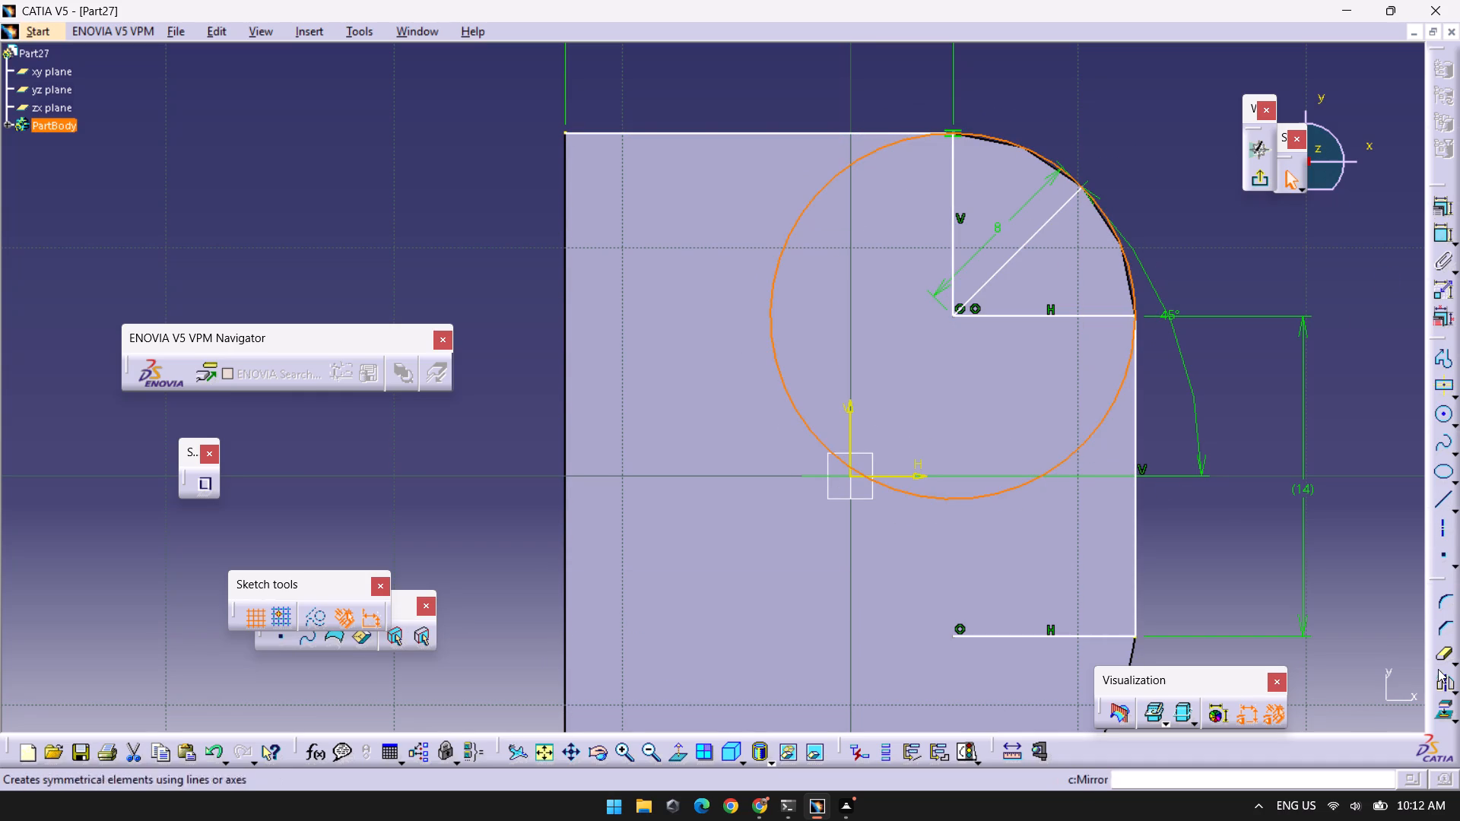
pyautogui.click(1442, 683)
pyautogui.click(893, 473)
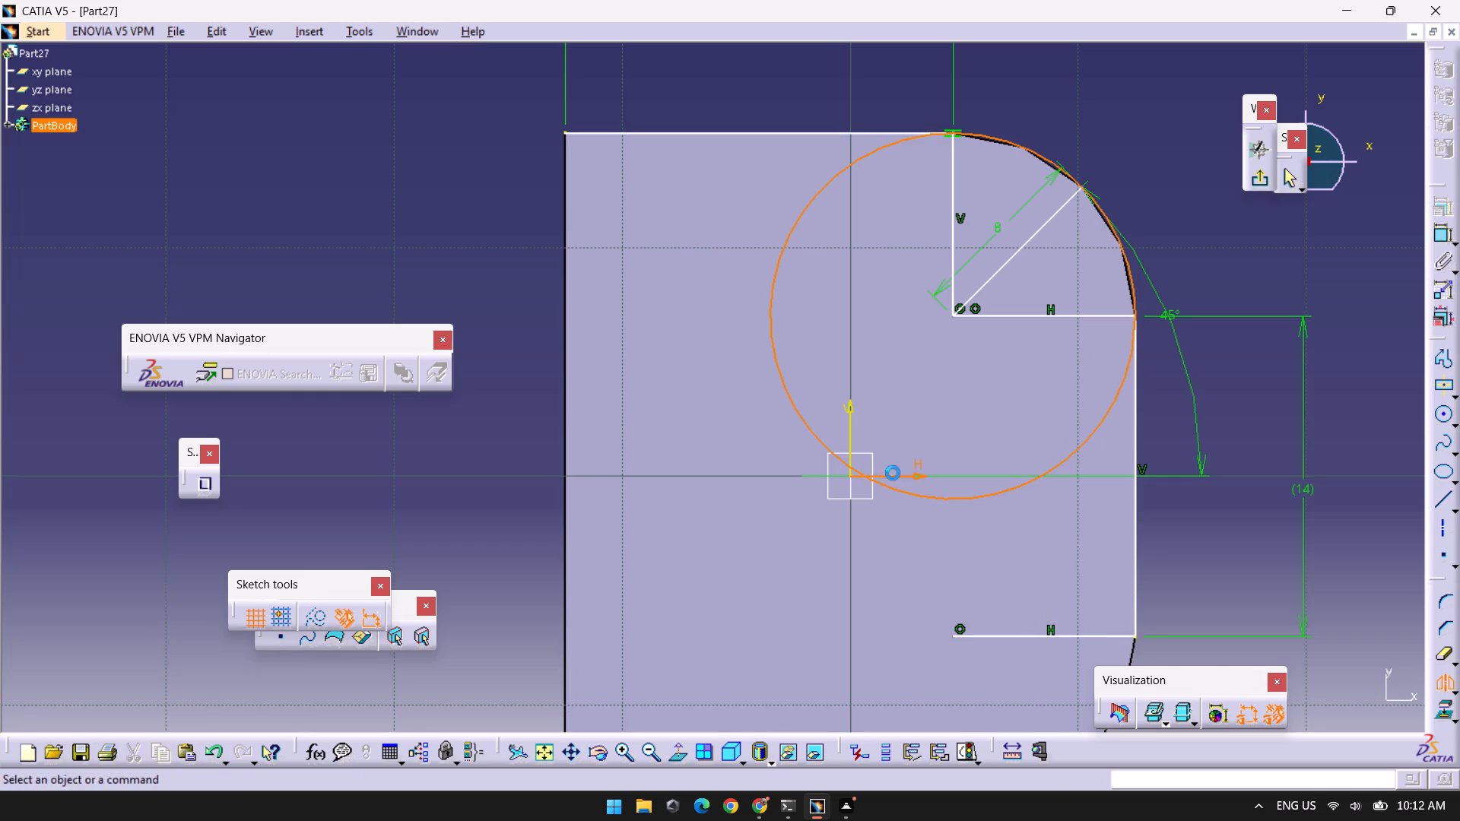
# Project the plate's rear straight edge, opposite the rounded corners, into the sketch.
pyautogui.moveTo(1309, 516); pyautogui.dragTo(1212, 290, button='middle')
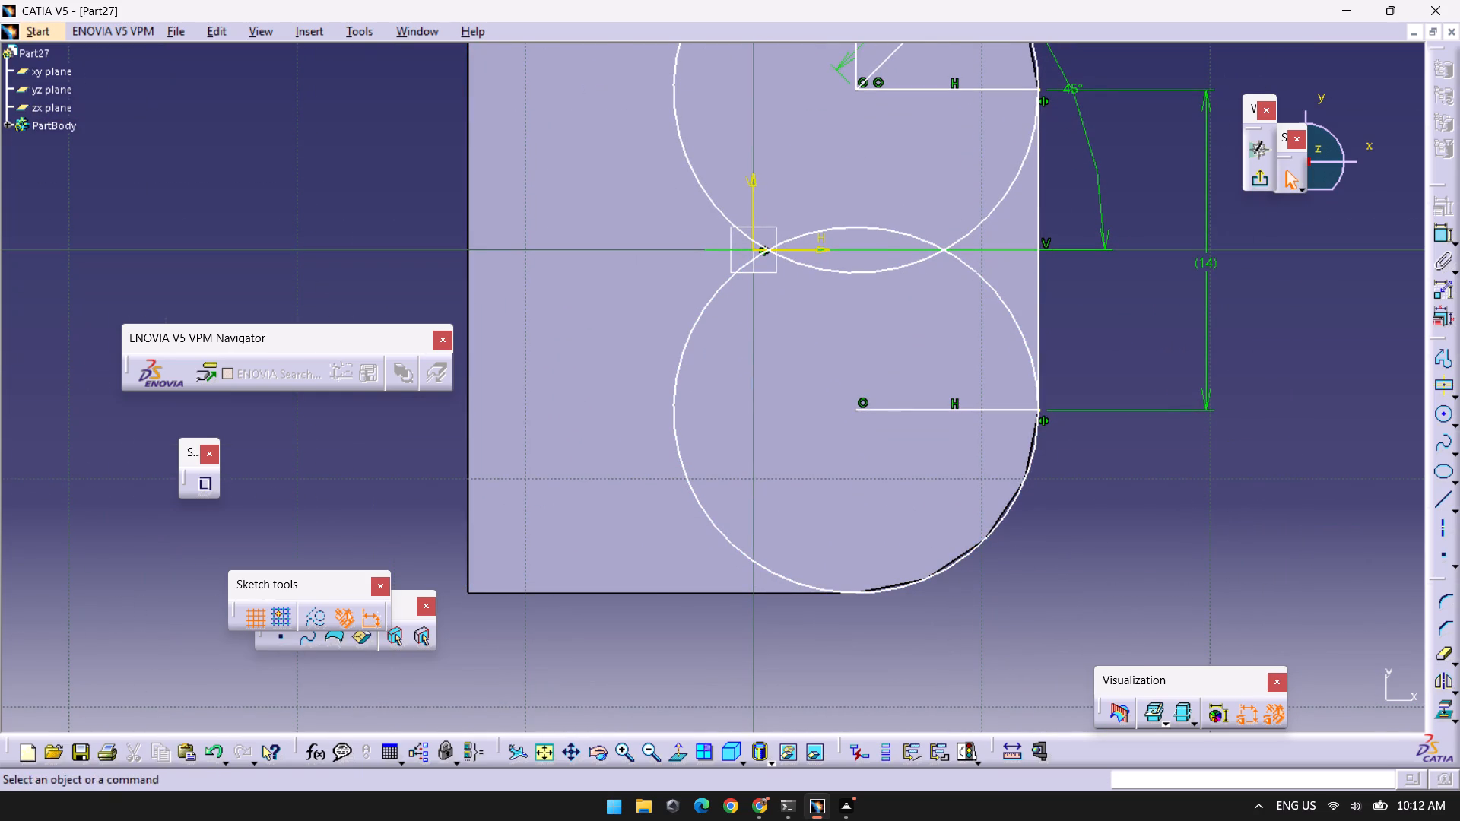
pyautogui.click(1439, 715)
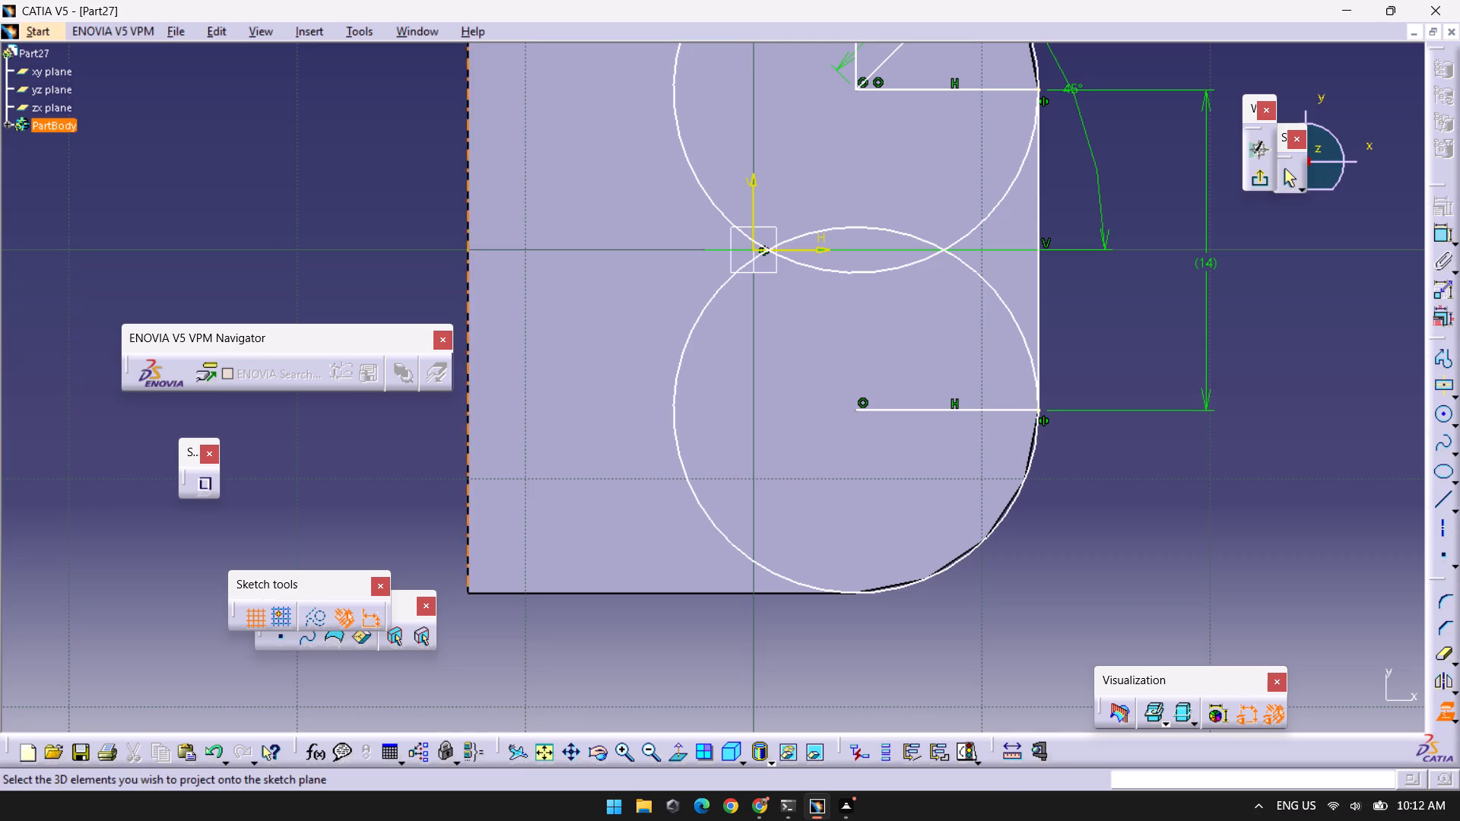
pyautogui.click(468, 477)
pyautogui.moveTo(1211, 530); pyautogui.dragTo(1225, 760, button='middle')
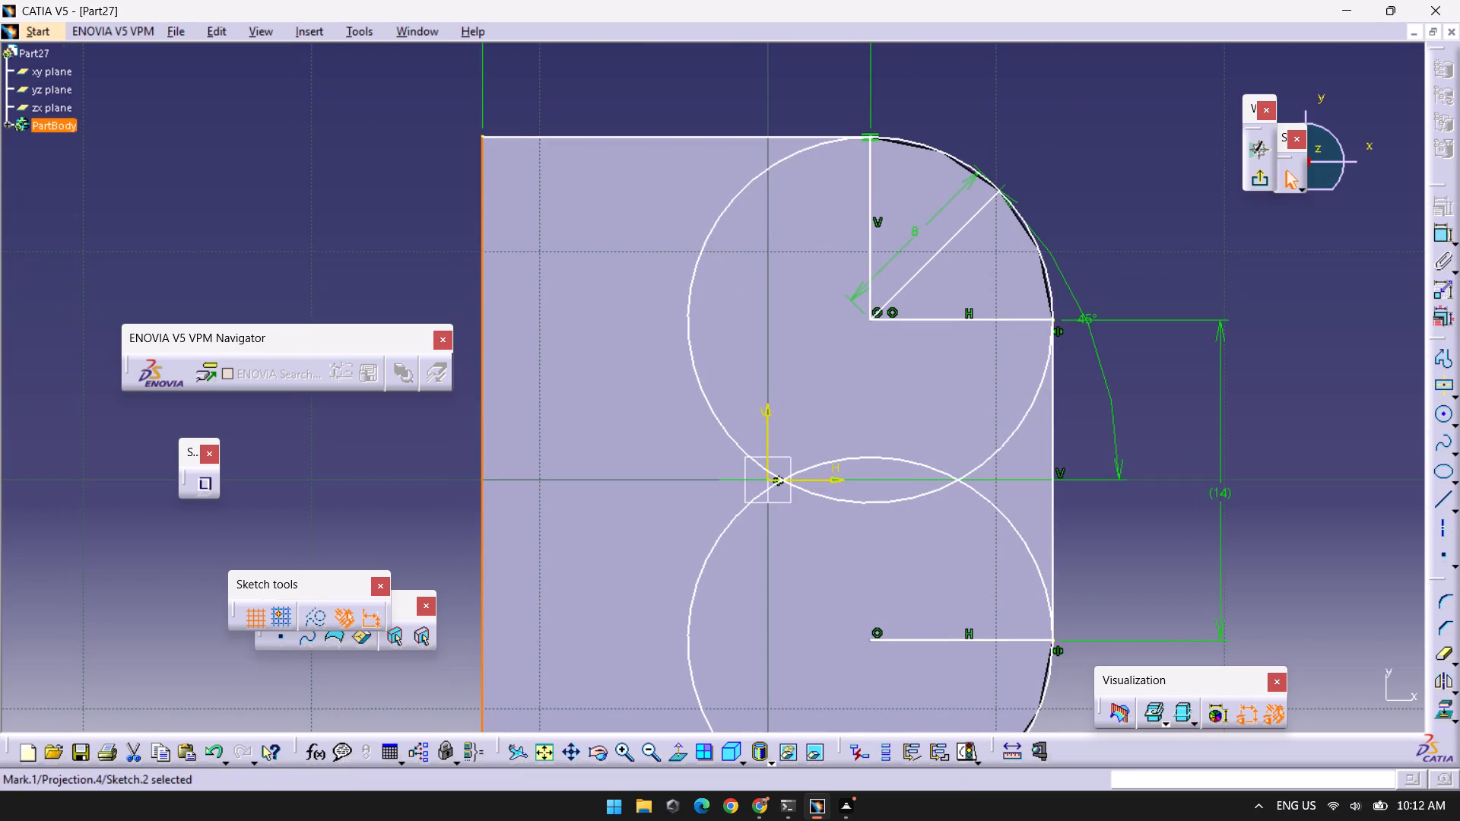
pyautogui.click(1365, 337)
# Delete both the 17 mm Profile line and the projected line along the plate's upper edge.
pyautogui.click(615, 135)
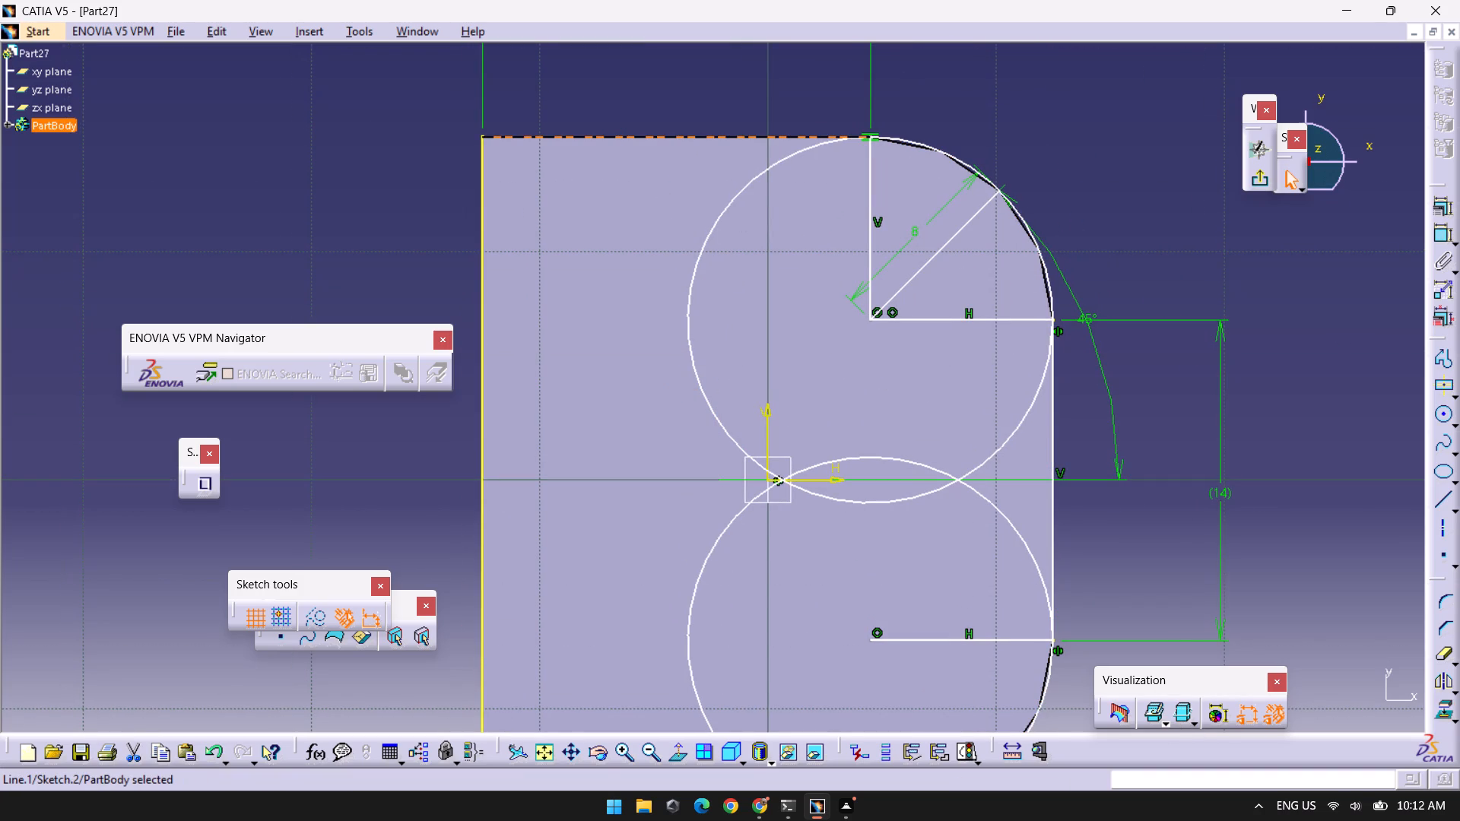
pyautogui.press('Delete')
pyautogui.click(616, 135)
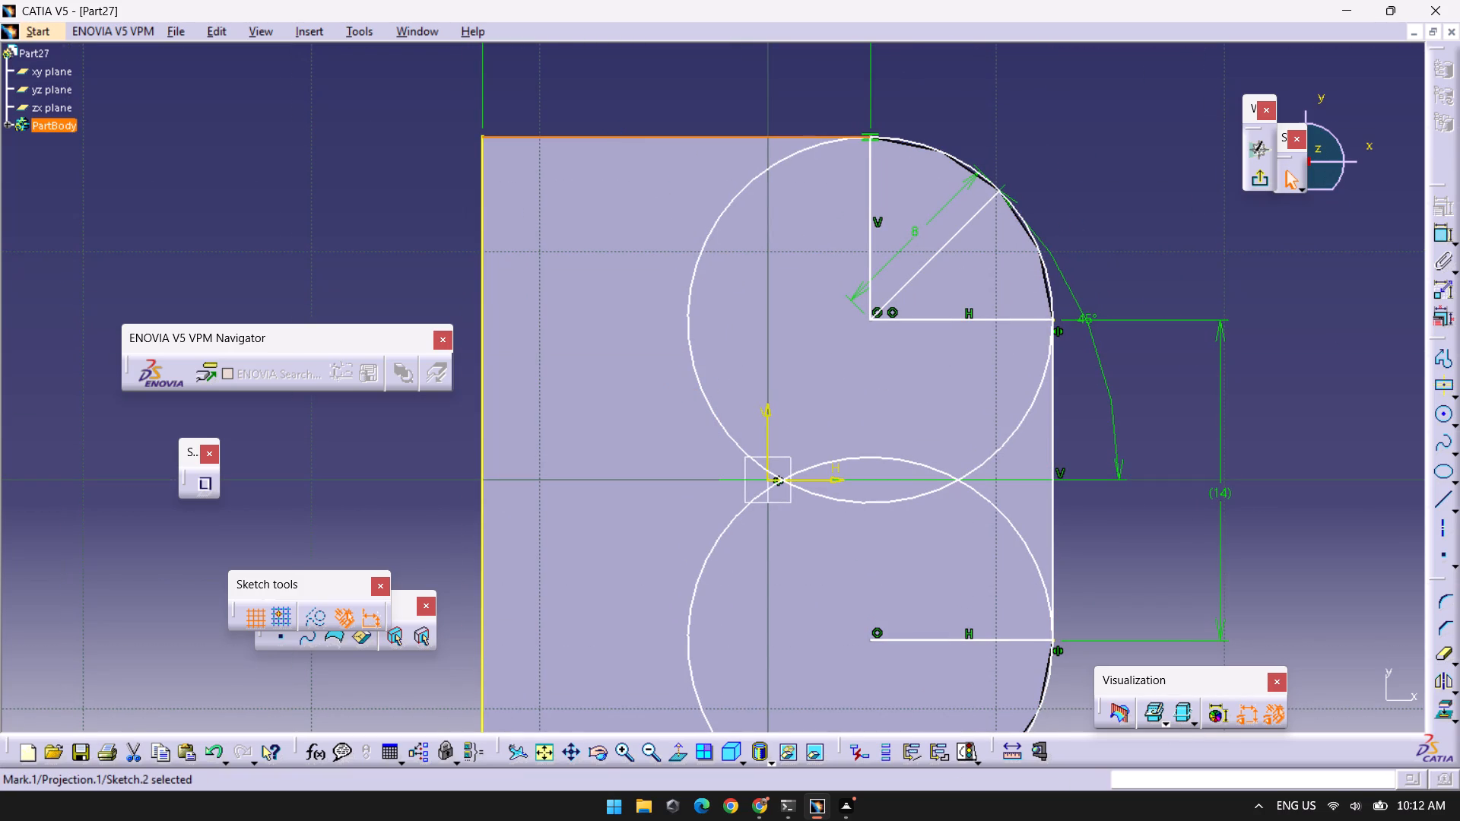
pyautogui.press('Delete')
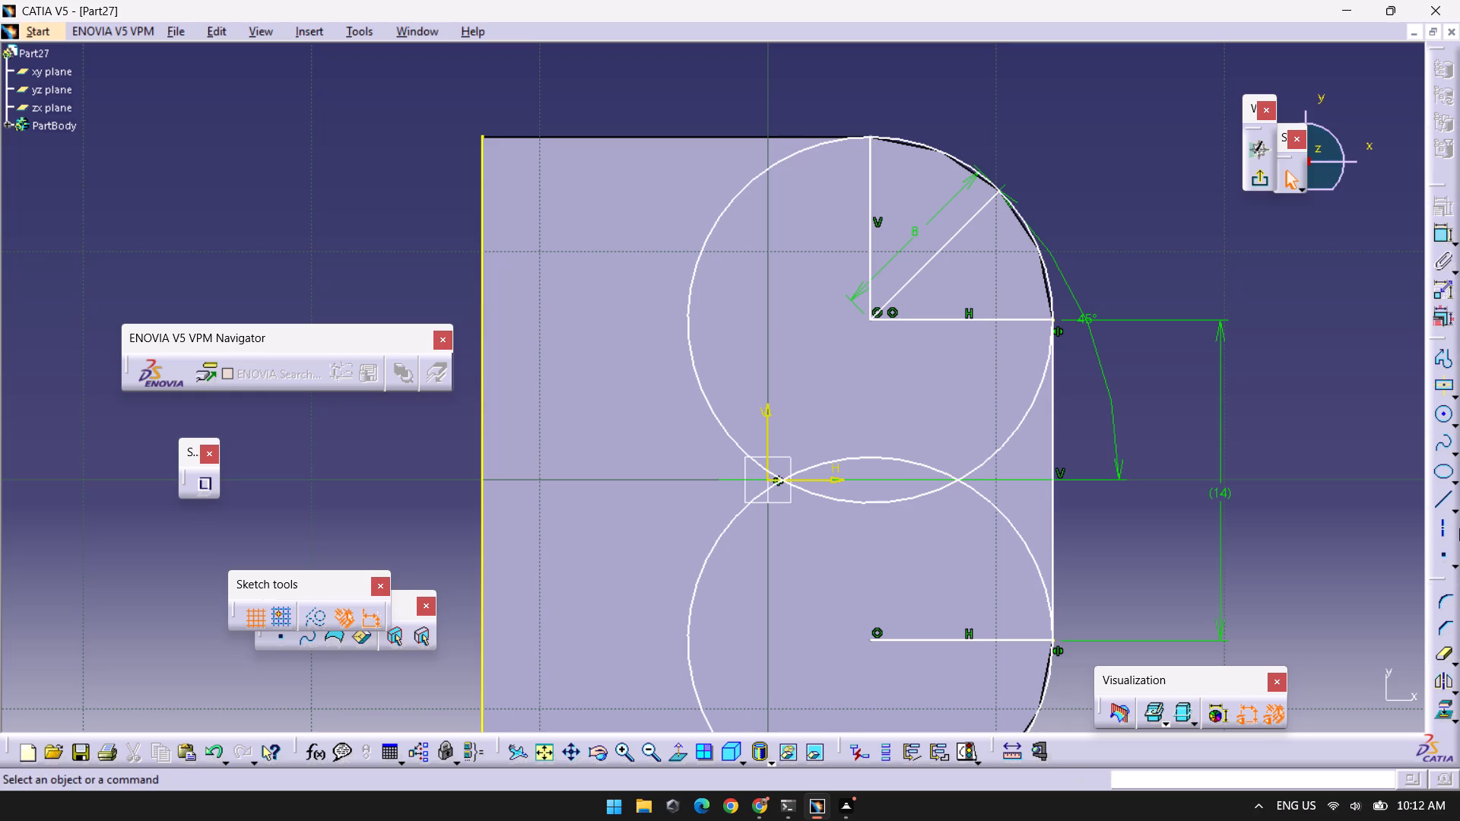
# Draw a Bi-Tangent Line along the upper edge from the projected rear edge's upper endpoint to the top of the upper circle.
pyautogui.click(1457, 510)
pyautogui.doubleClick(1392, 529)
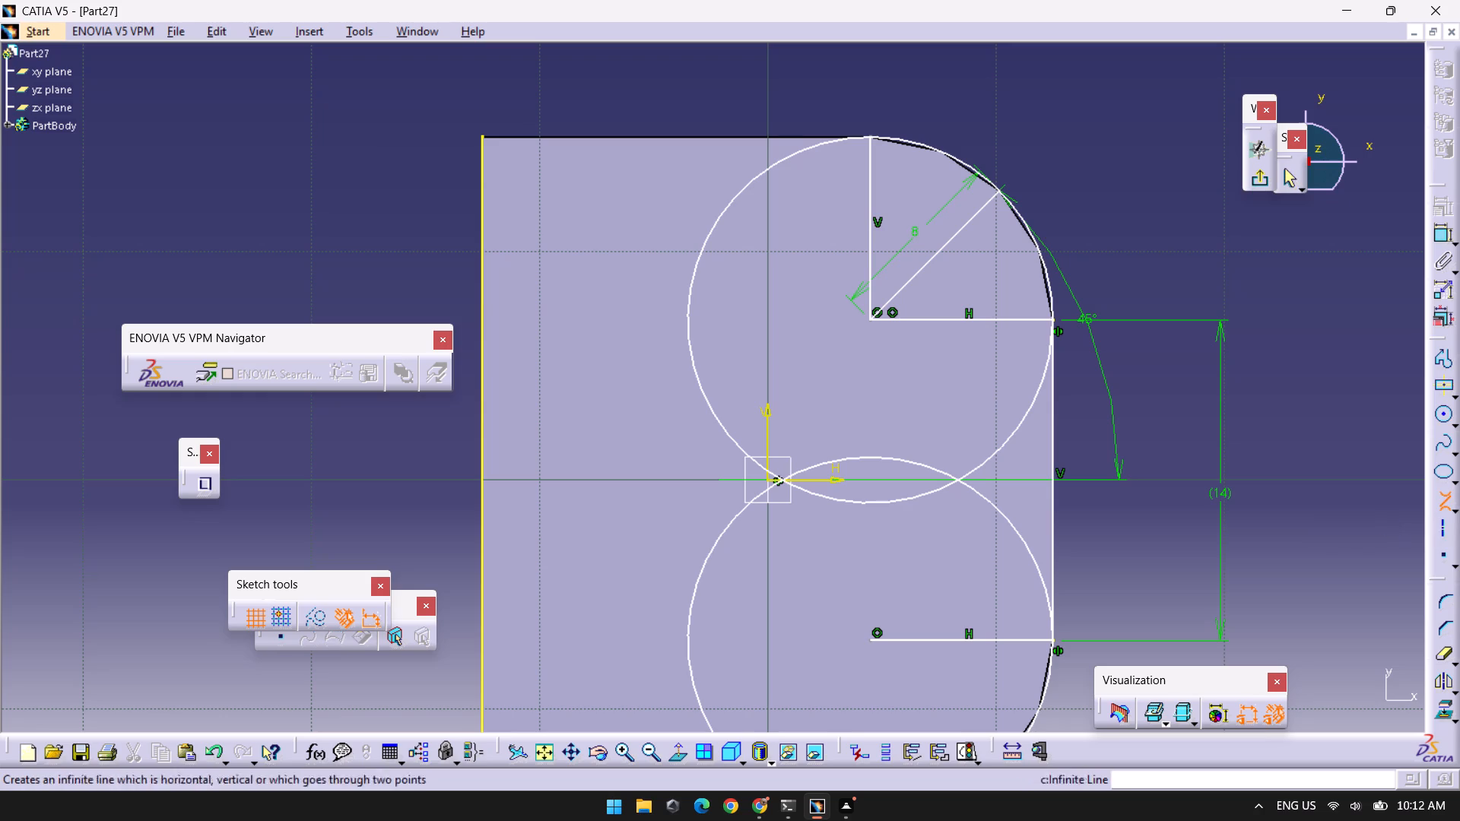
pyautogui.click(484, 138)
pyautogui.click(865, 135)
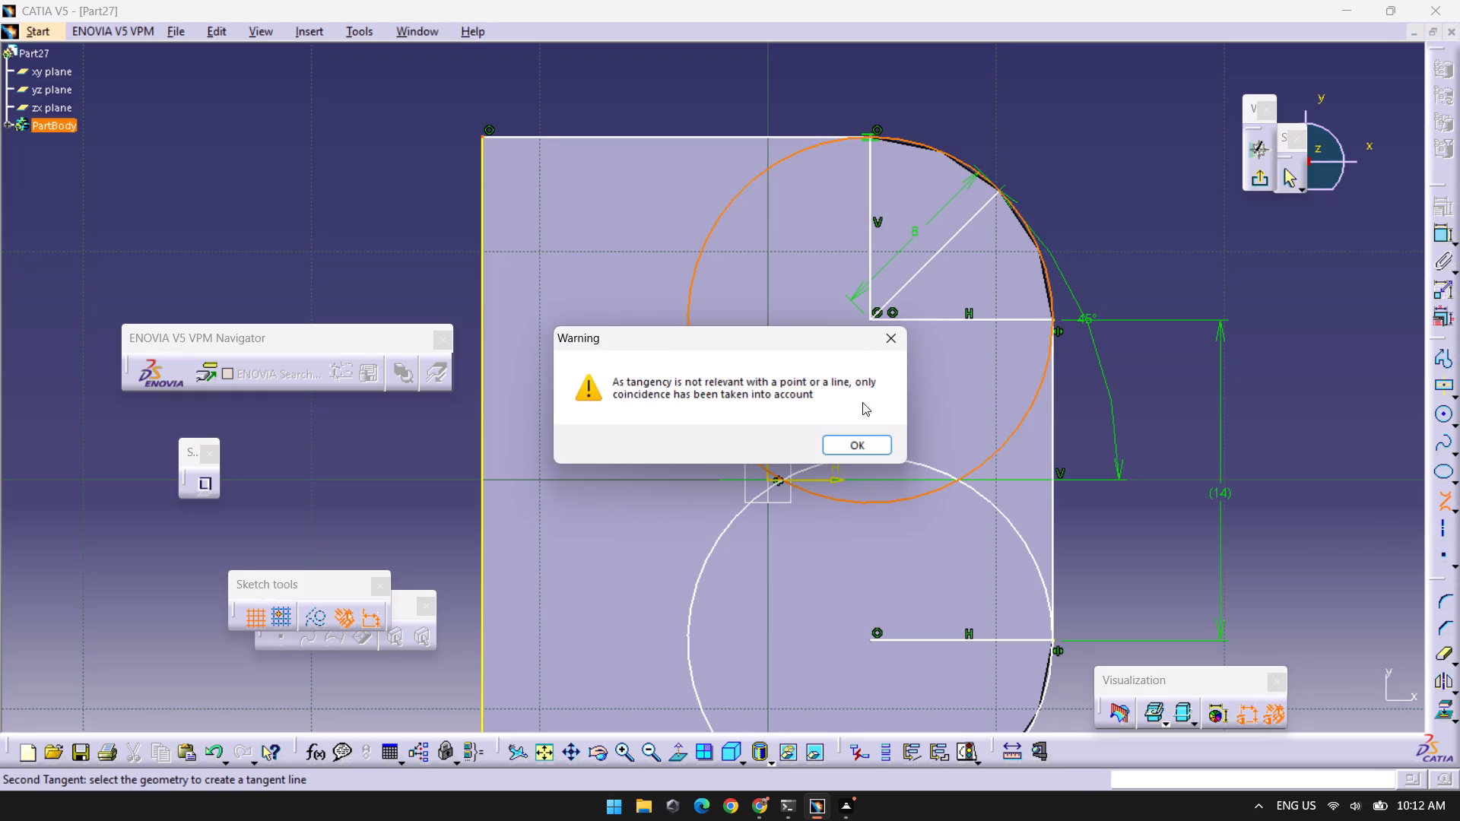
pyautogui.click(857, 455)
pyautogui.click(863, 442)
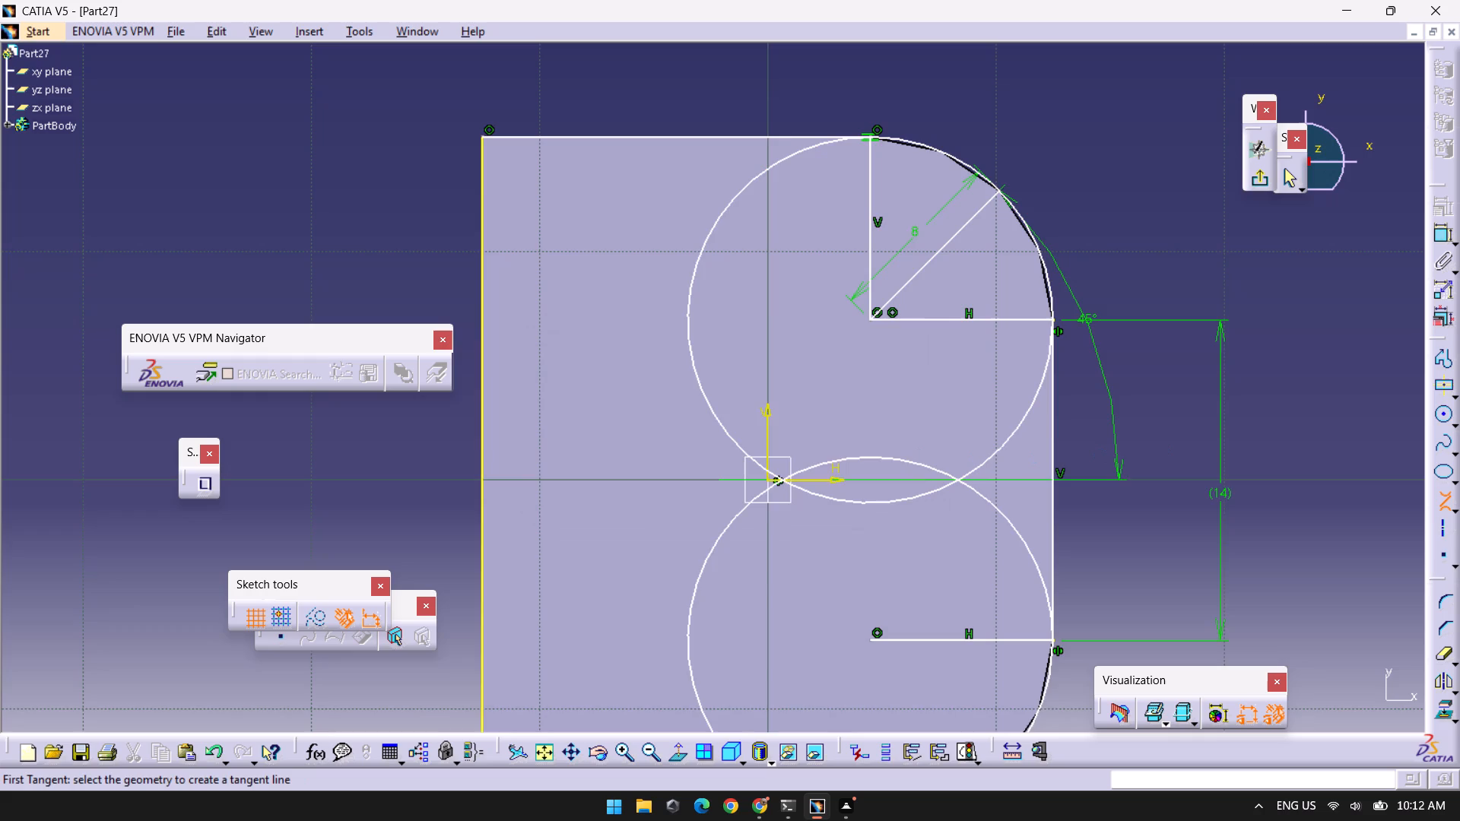
# Draw a Bi-Tangent Line along the lower edge from the bottom of the lower circle to the projected rear edge's lower endpoint.
pyautogui.moveTo(1273, 492); pyautogui.dragTo(1253, 112, button='middle')
pyautogui.click(874, 437)
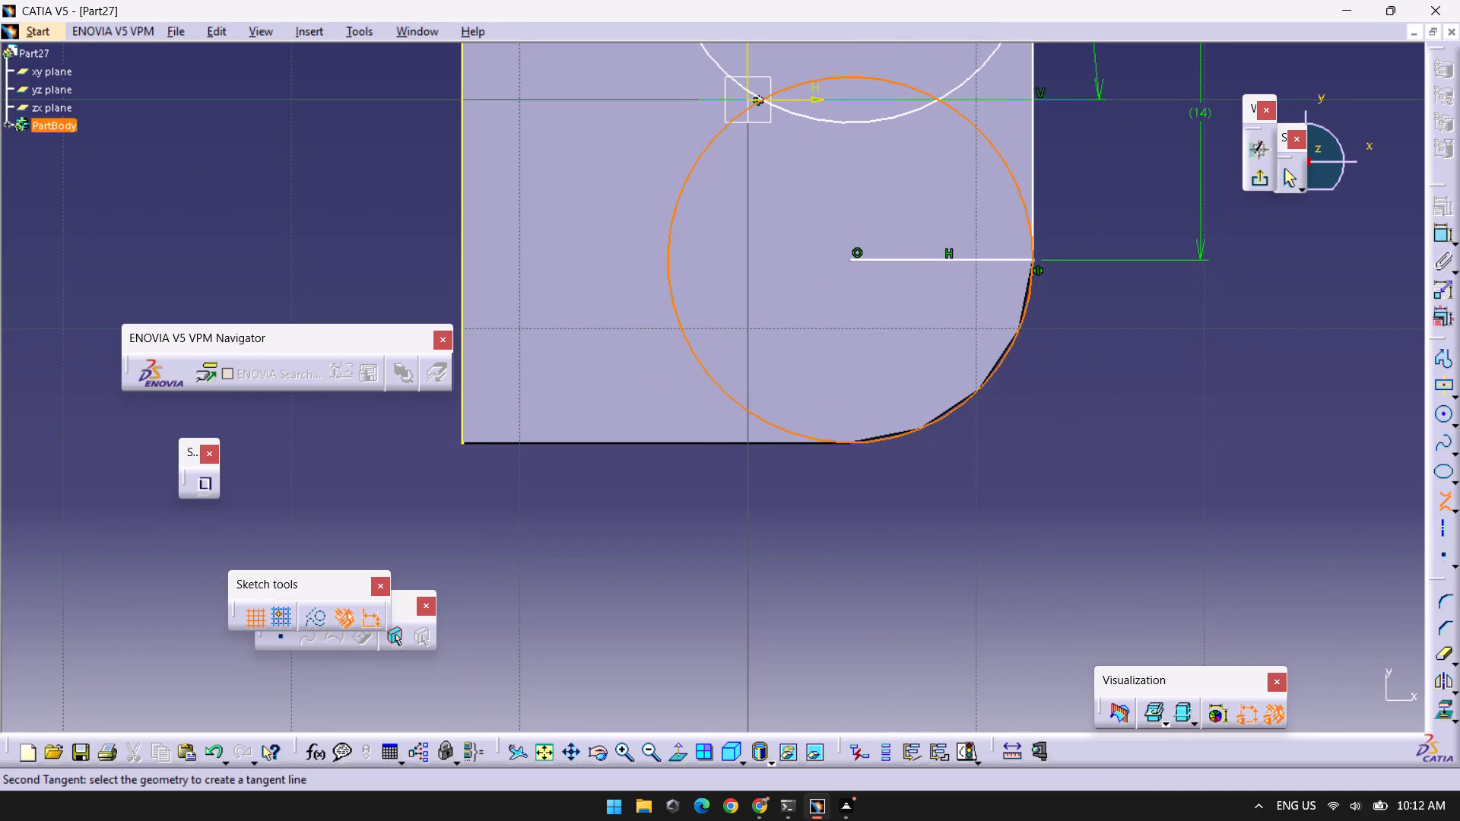
pyautogui.click(464, 444)
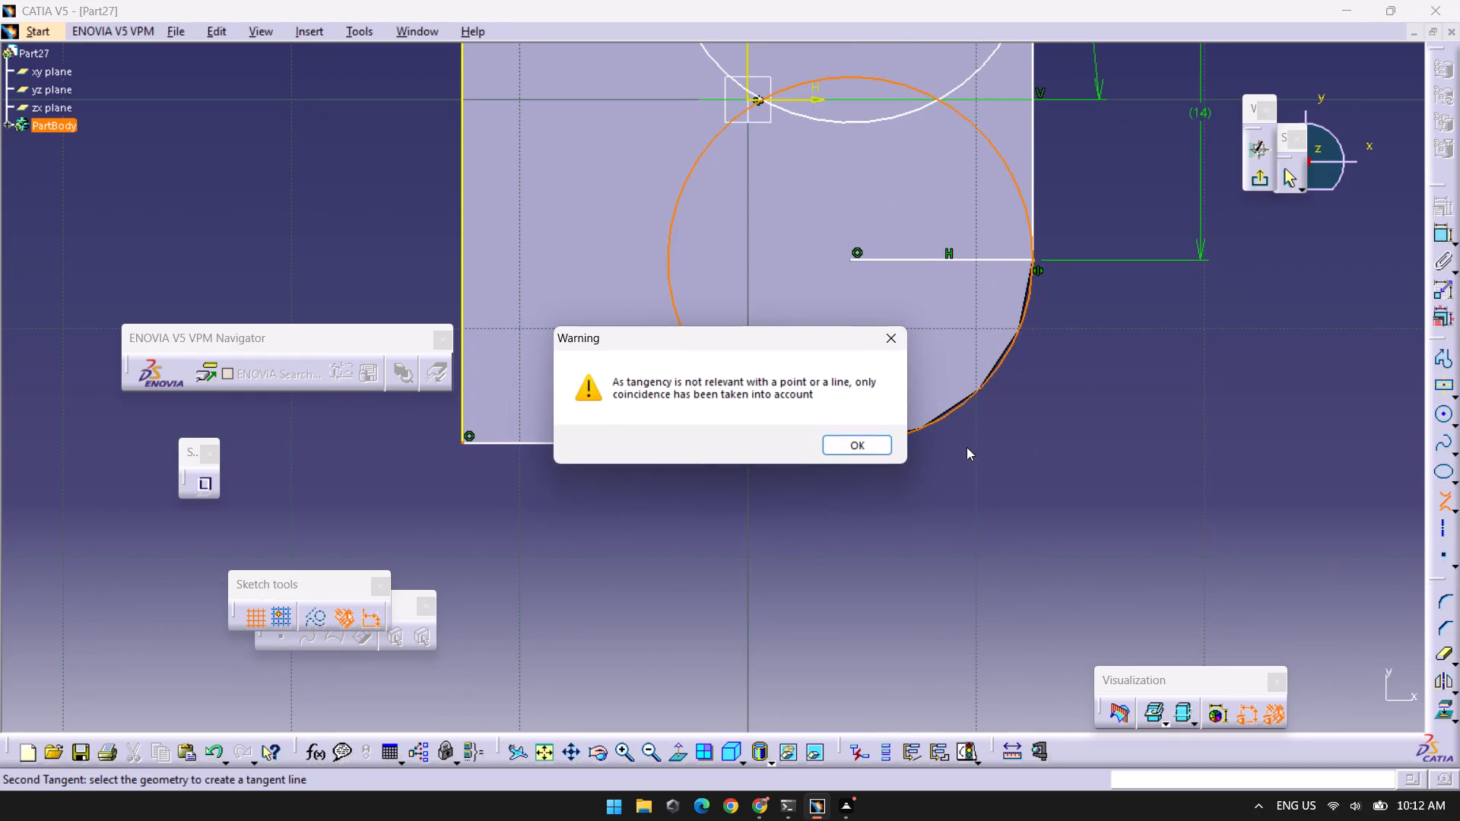
pyautogui.click(864, 447)
# Delete the projected rear edge line from the sketch.
pyautogui.moveTo(719, 510); pyautogui.dragTo(951, 747, button='middle')
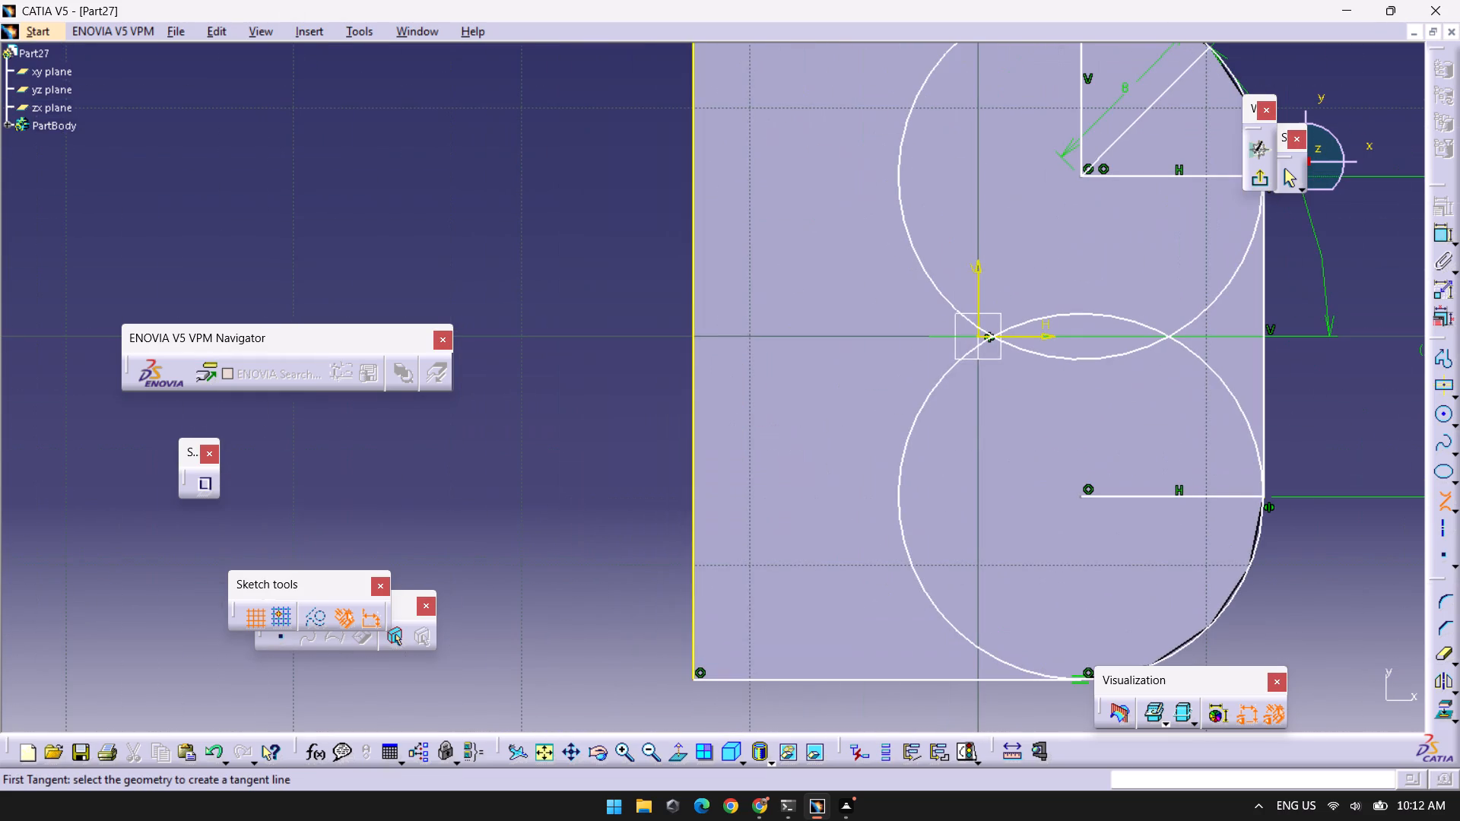
pyautogui.click(693, 426)
pyautogui.press('Delete')
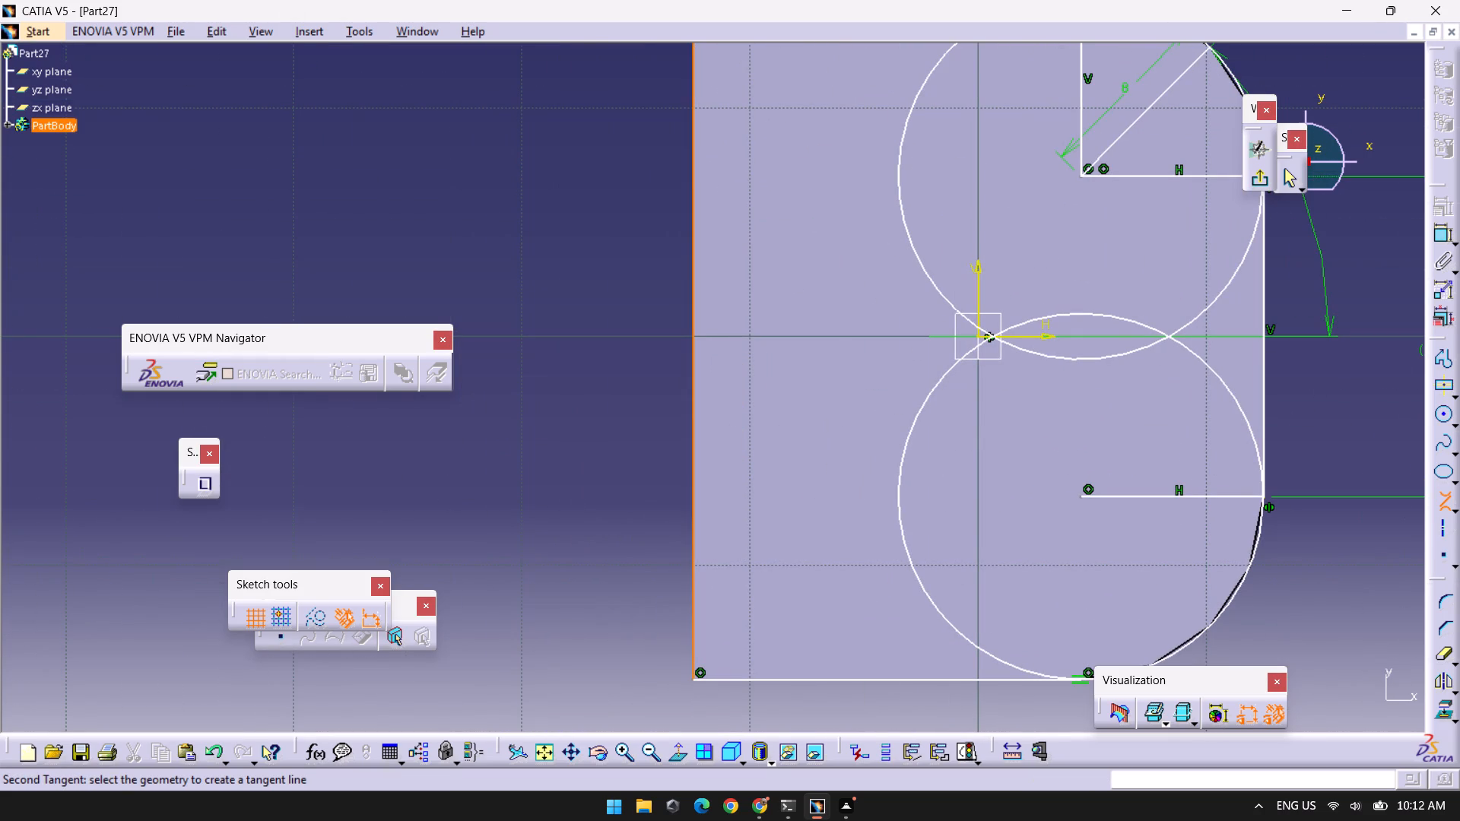
pyautogui.press('Delete')
pyautogui.click(516, 422)
pyautogui.click(699, 419)
pyautogui.click(658, 431)
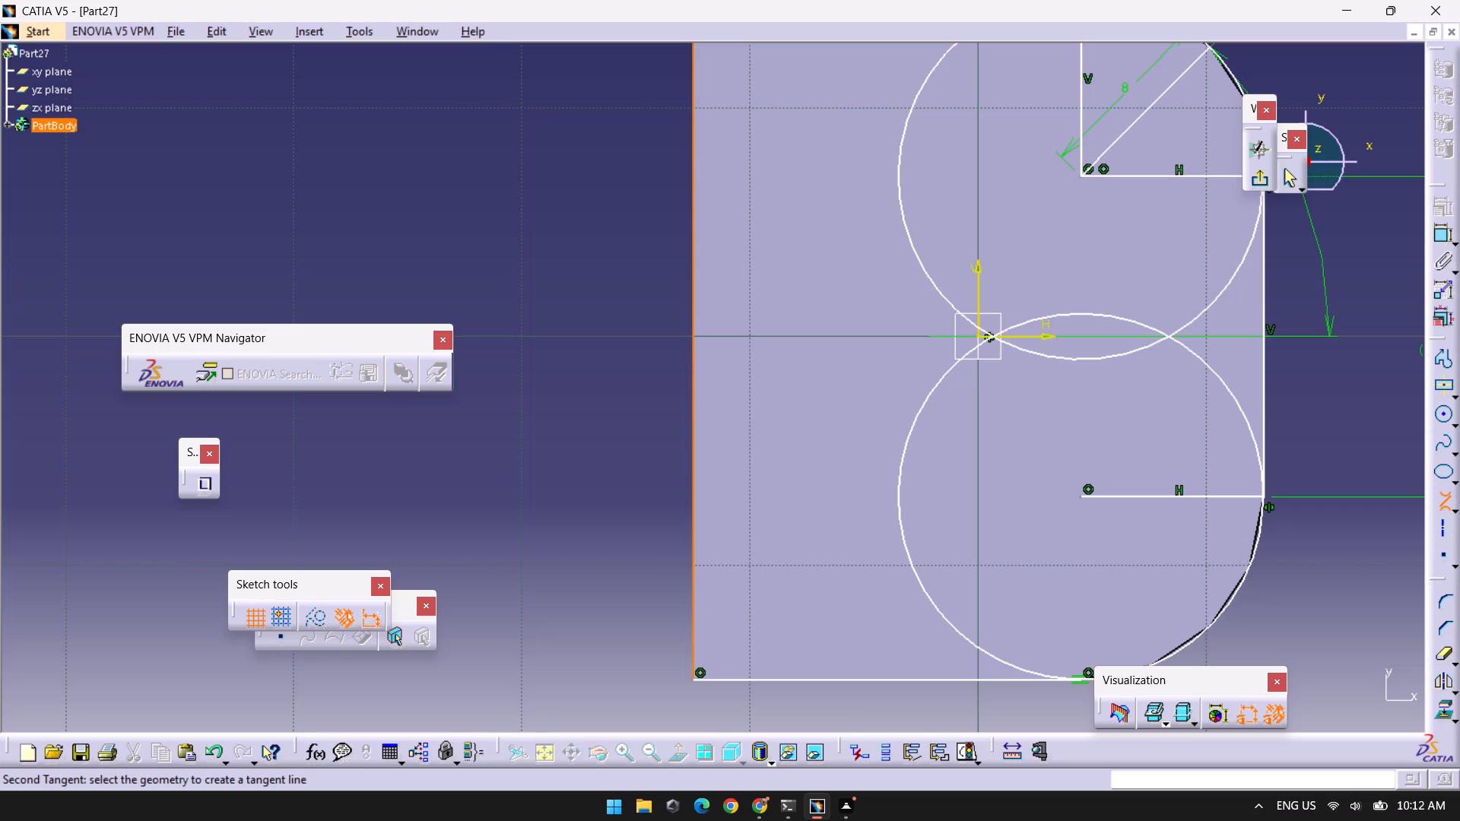
pyautogui.press('Escape')
pyautogui.press('Escape')
pyautogui.press('Escape')
pyautogui.click(693, 420)
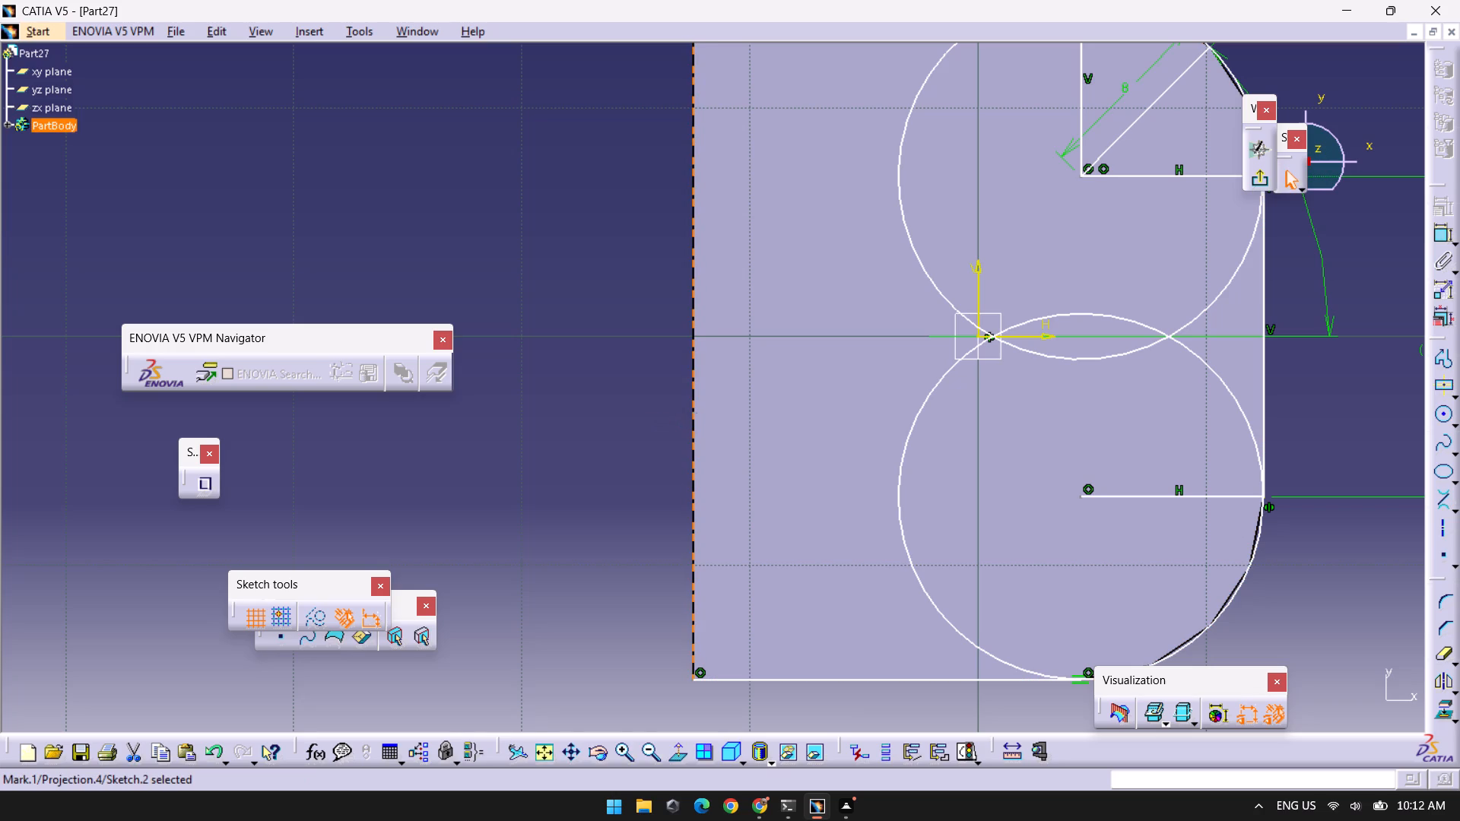
pyautogui.press('Delete')
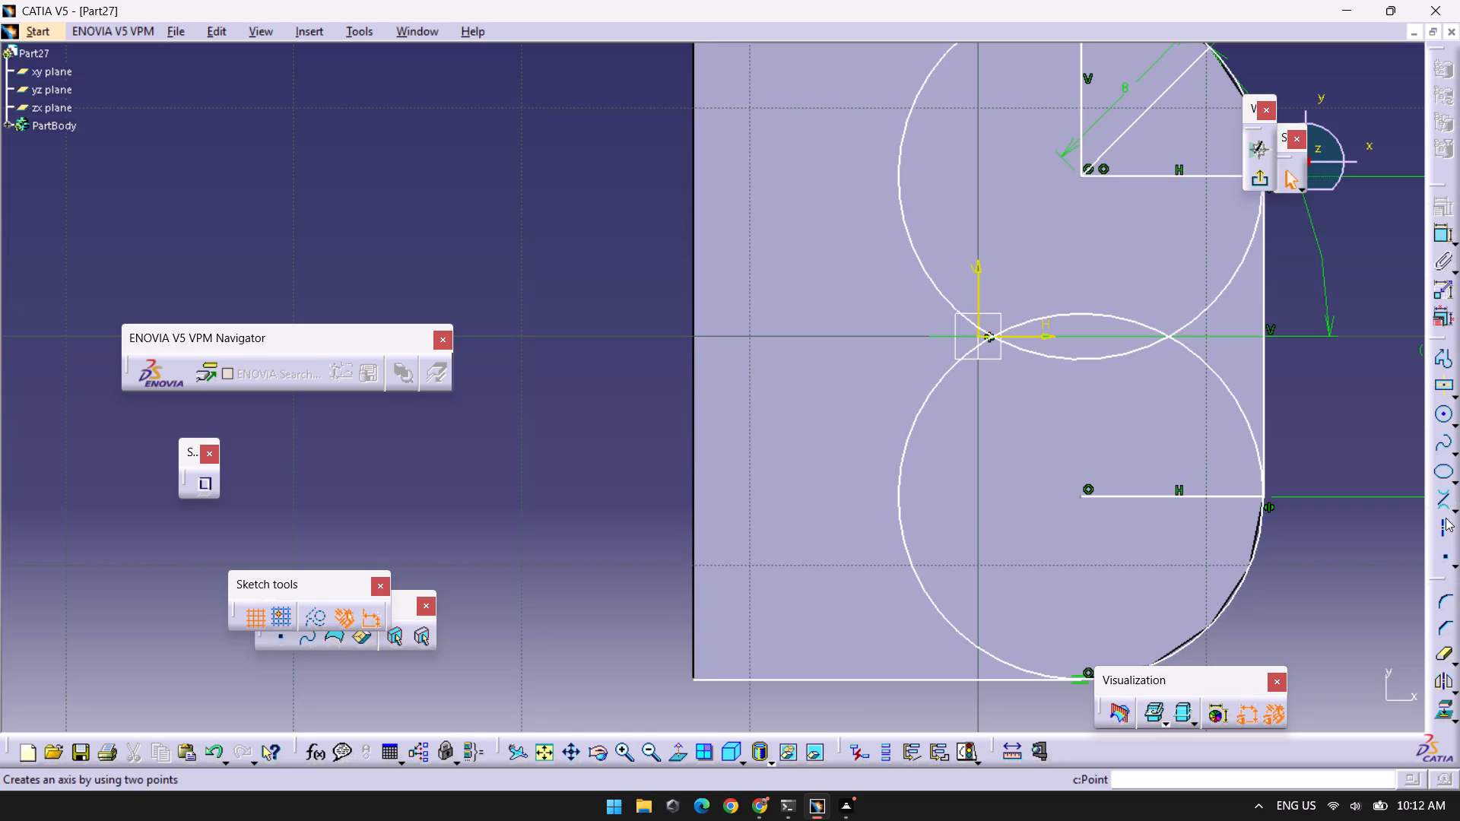
# Draw a 30 mm vertical line along the plate's rear edge, from the lower corner to the upper corner.
pyautogui.click(1453, 509)
pyautogui.click(1325, 525)
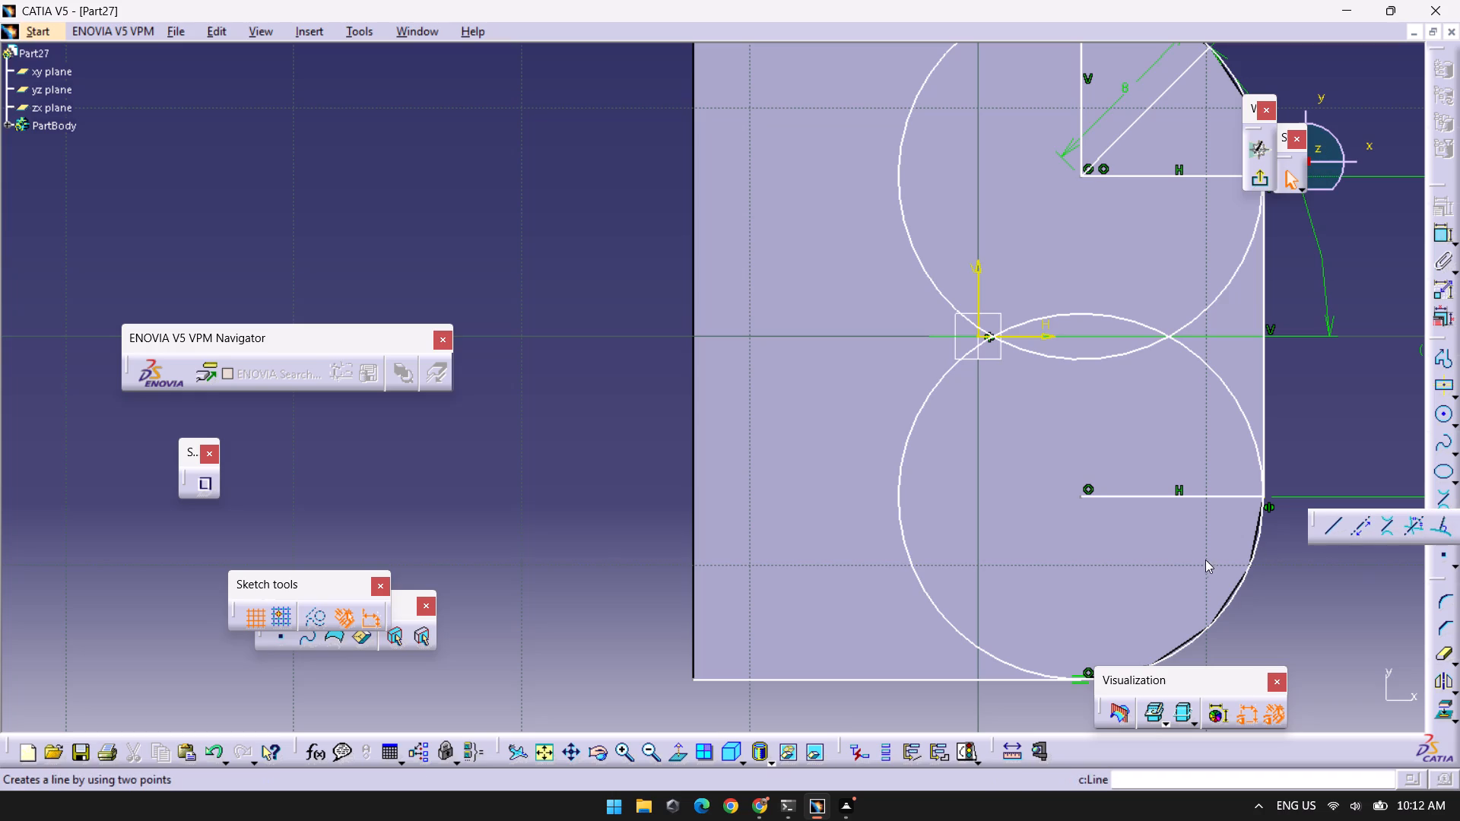
pyautogui.click(694, 680)
pyautogui.moveTo(664, 223); pyautogui.dragTo(695, 290, button='middle')
pyautogui.rightClick(664, 223)
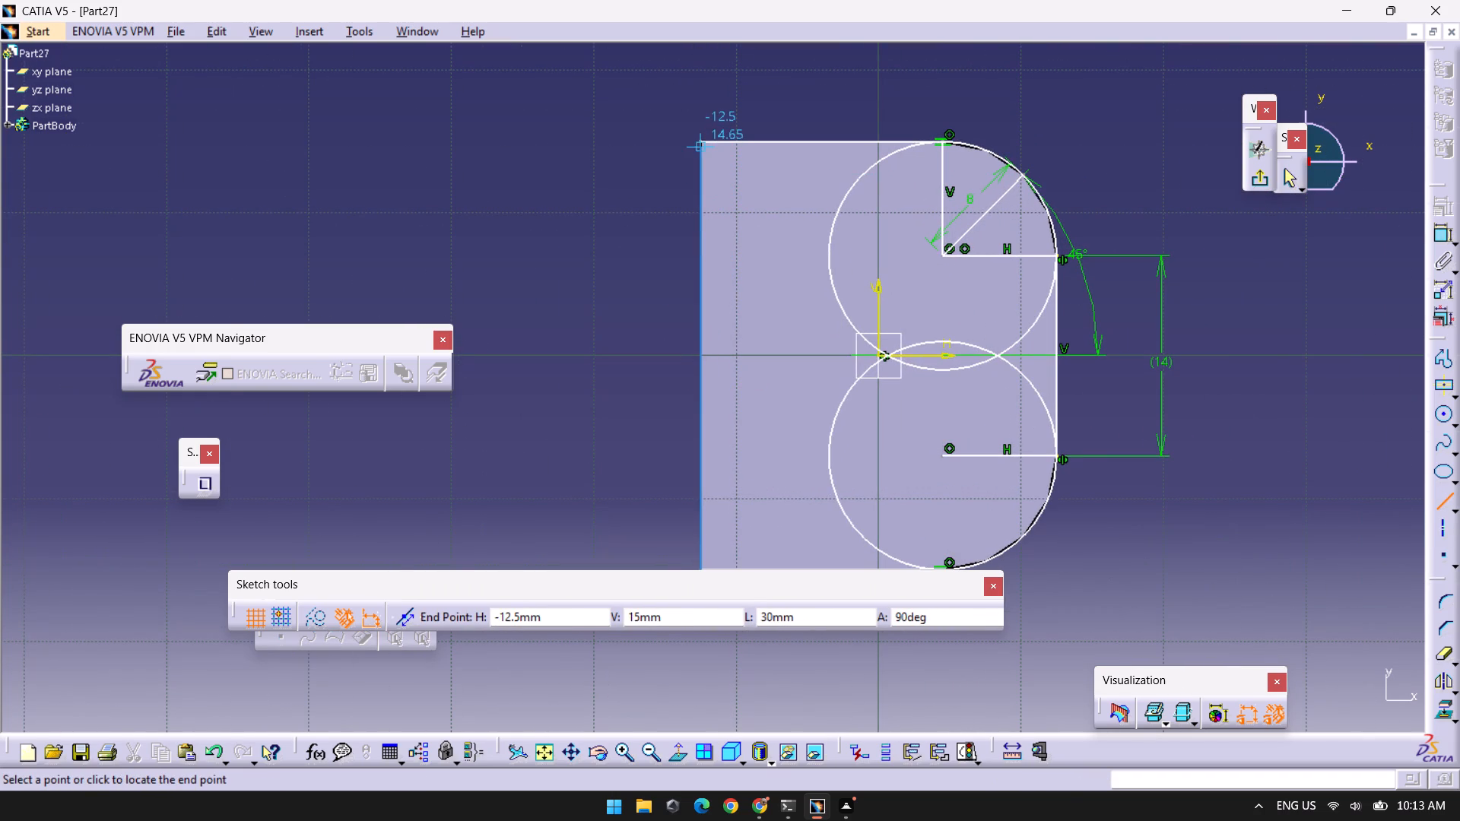
pyautogui.click(702, 142)
pyautogui.click(1223, 261)
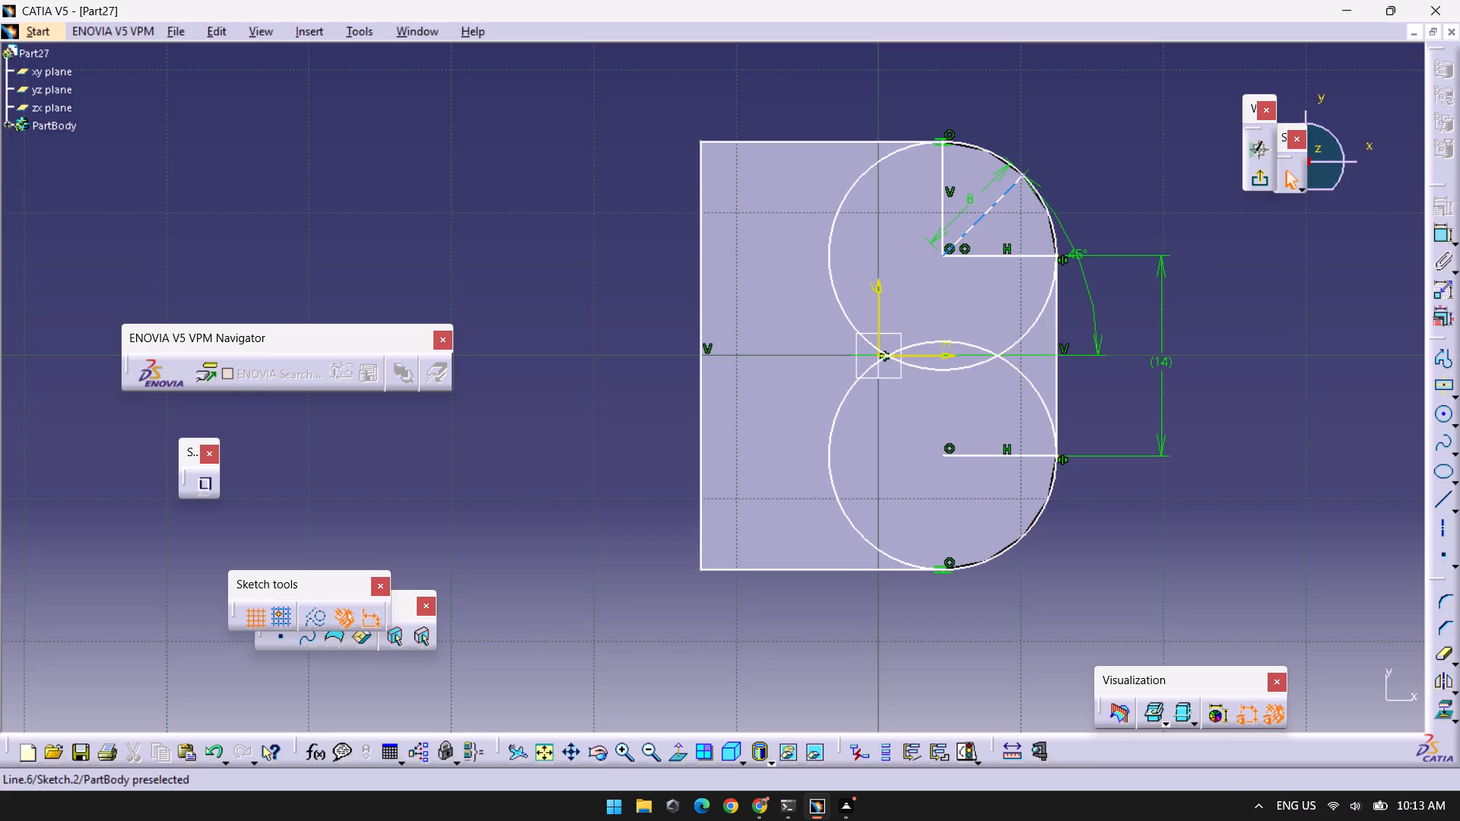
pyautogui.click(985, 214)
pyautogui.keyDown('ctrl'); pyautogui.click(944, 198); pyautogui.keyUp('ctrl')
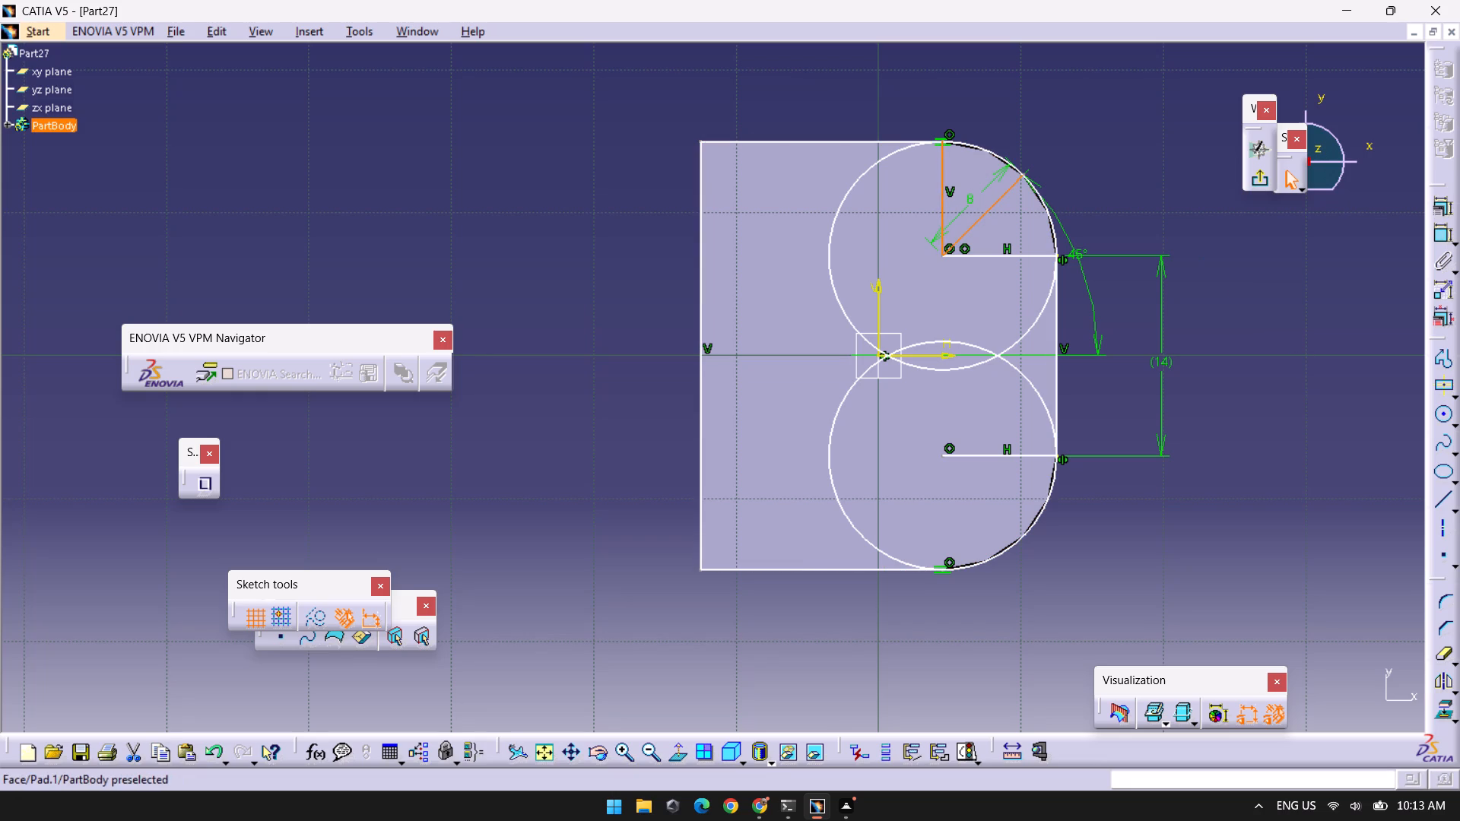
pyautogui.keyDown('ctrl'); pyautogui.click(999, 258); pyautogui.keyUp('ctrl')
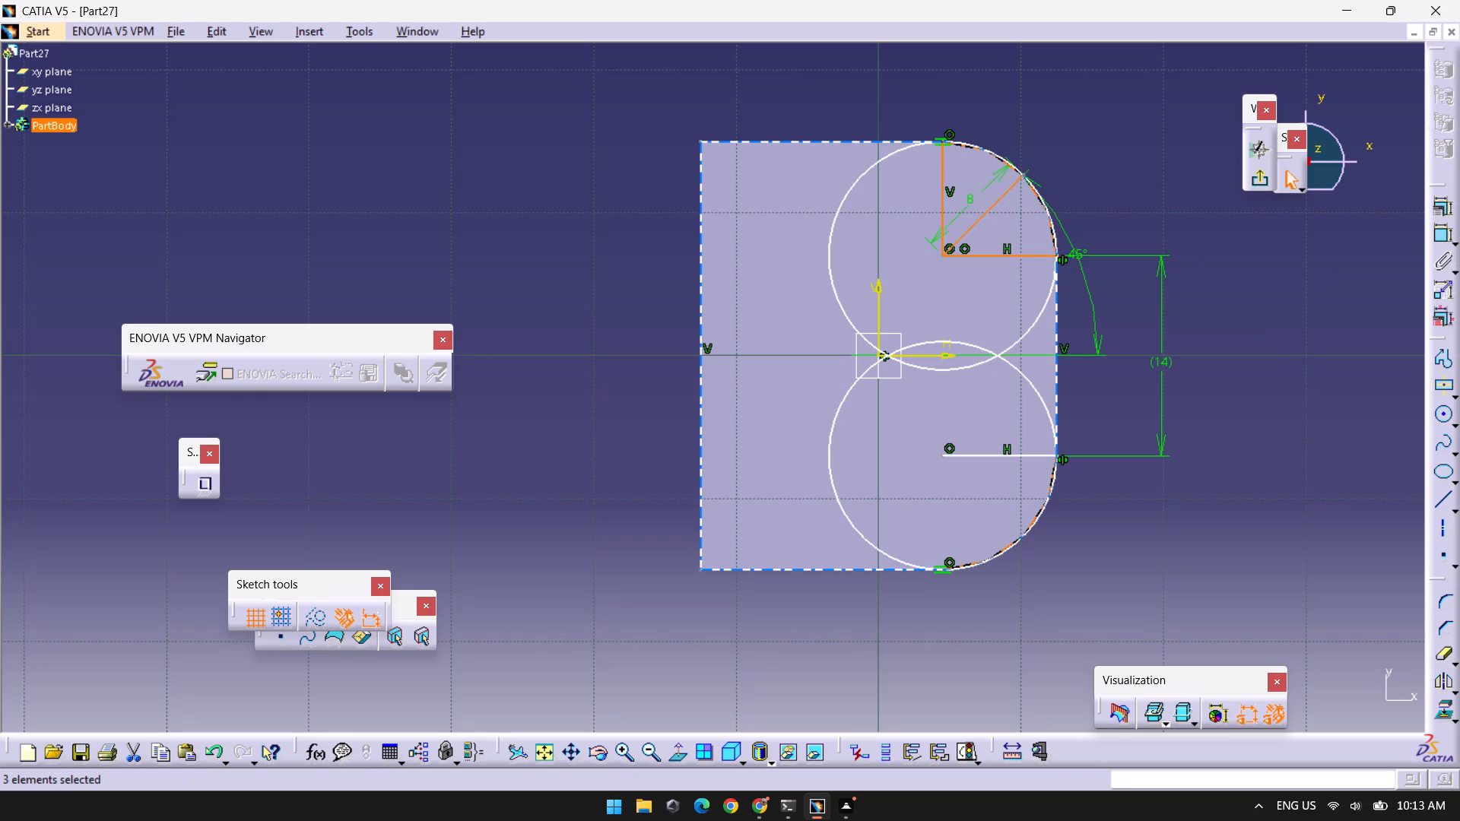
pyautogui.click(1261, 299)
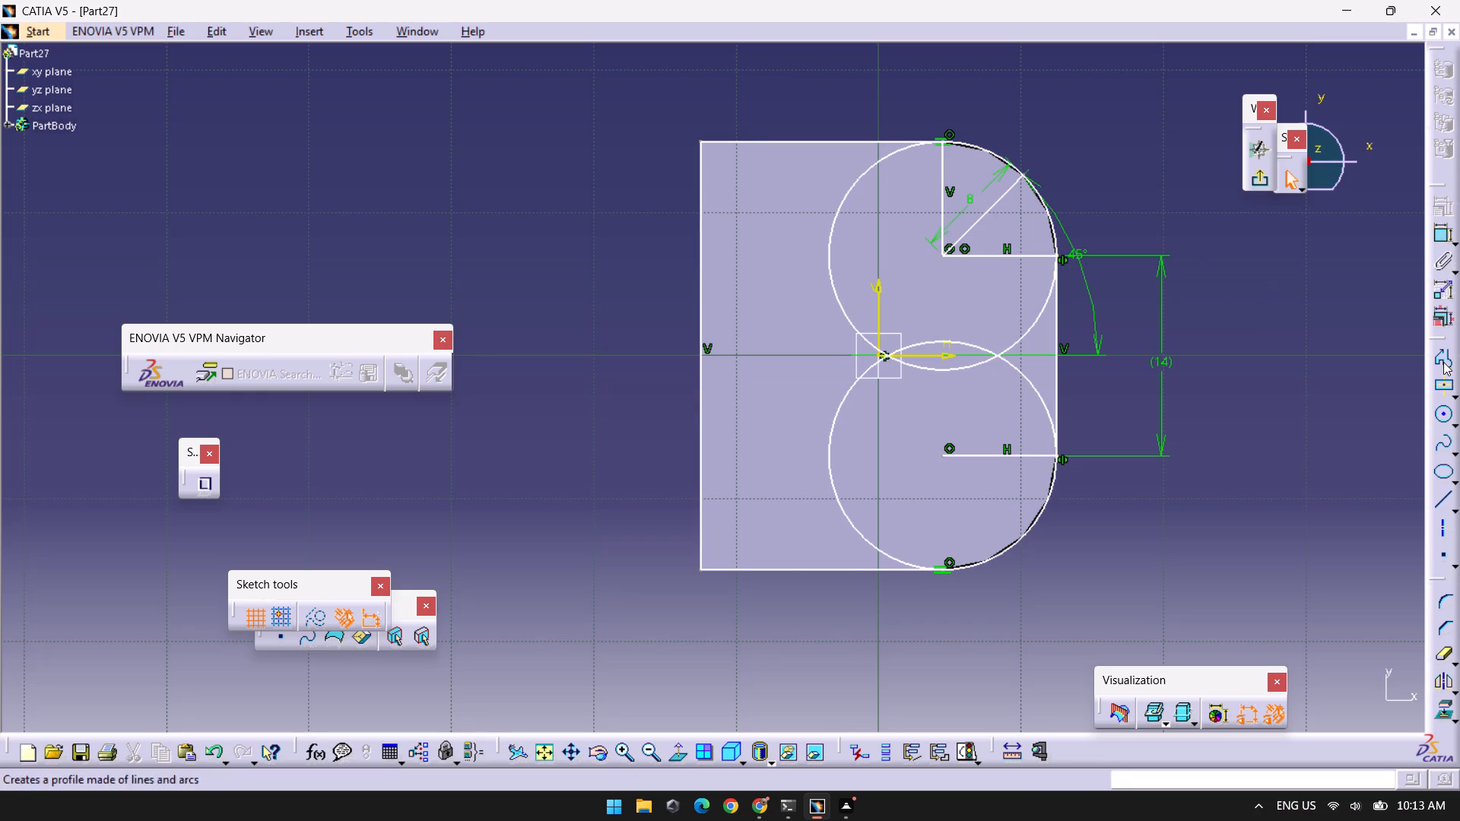
# Draw a 7 mm radius circle concentric with the upper 8 mm radius circle.
pyautogui.click(1446, 418)
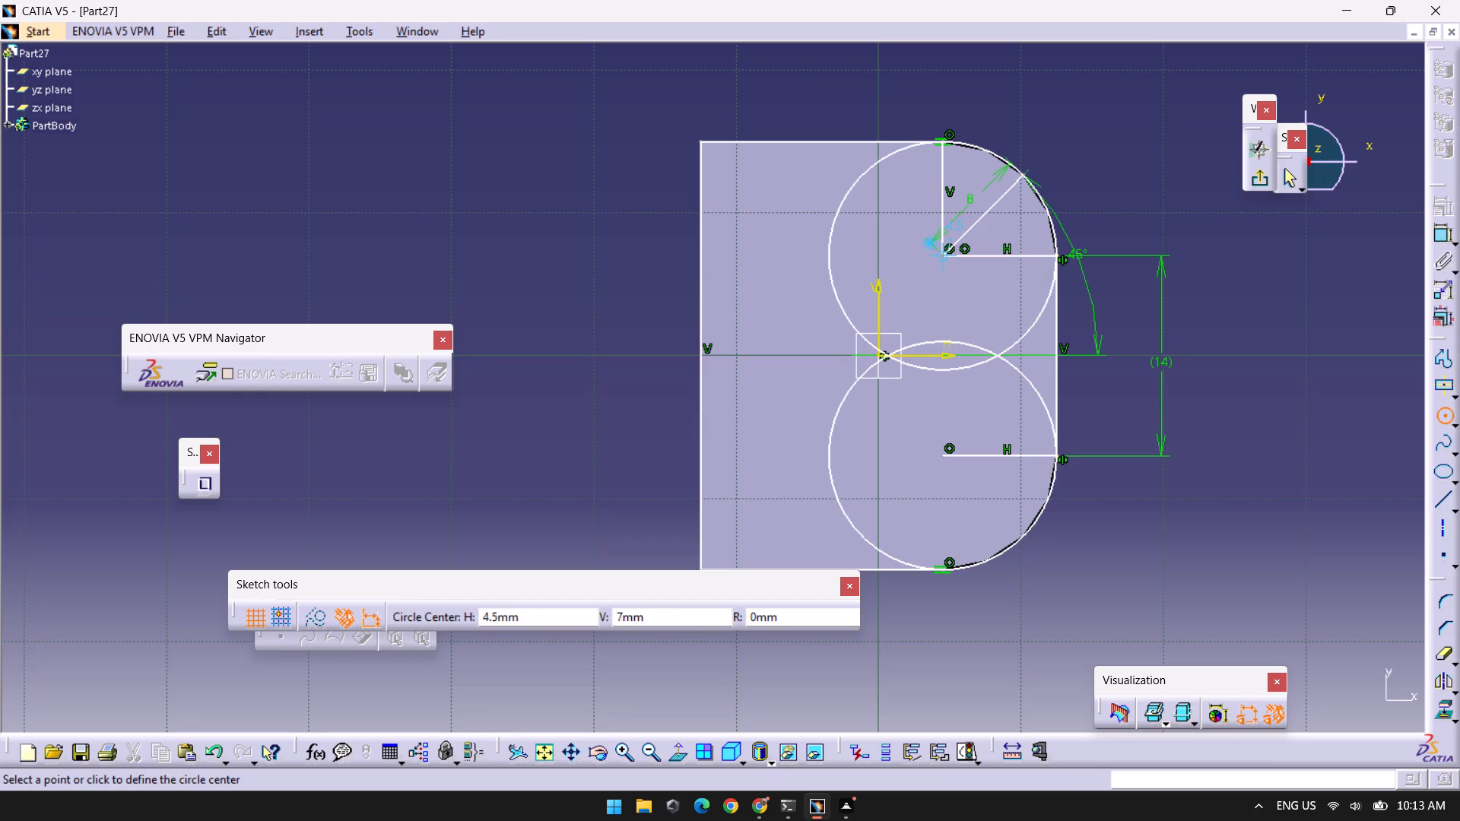
pyautogui.moveTo(944, 258); pyautogui.dragTo(964, 99, button='middle')
pyautogui.rightClick(944, 258)
pyautogui.moveTo(937, 110); pyautogui.dragTo(442, 443, button='middle')
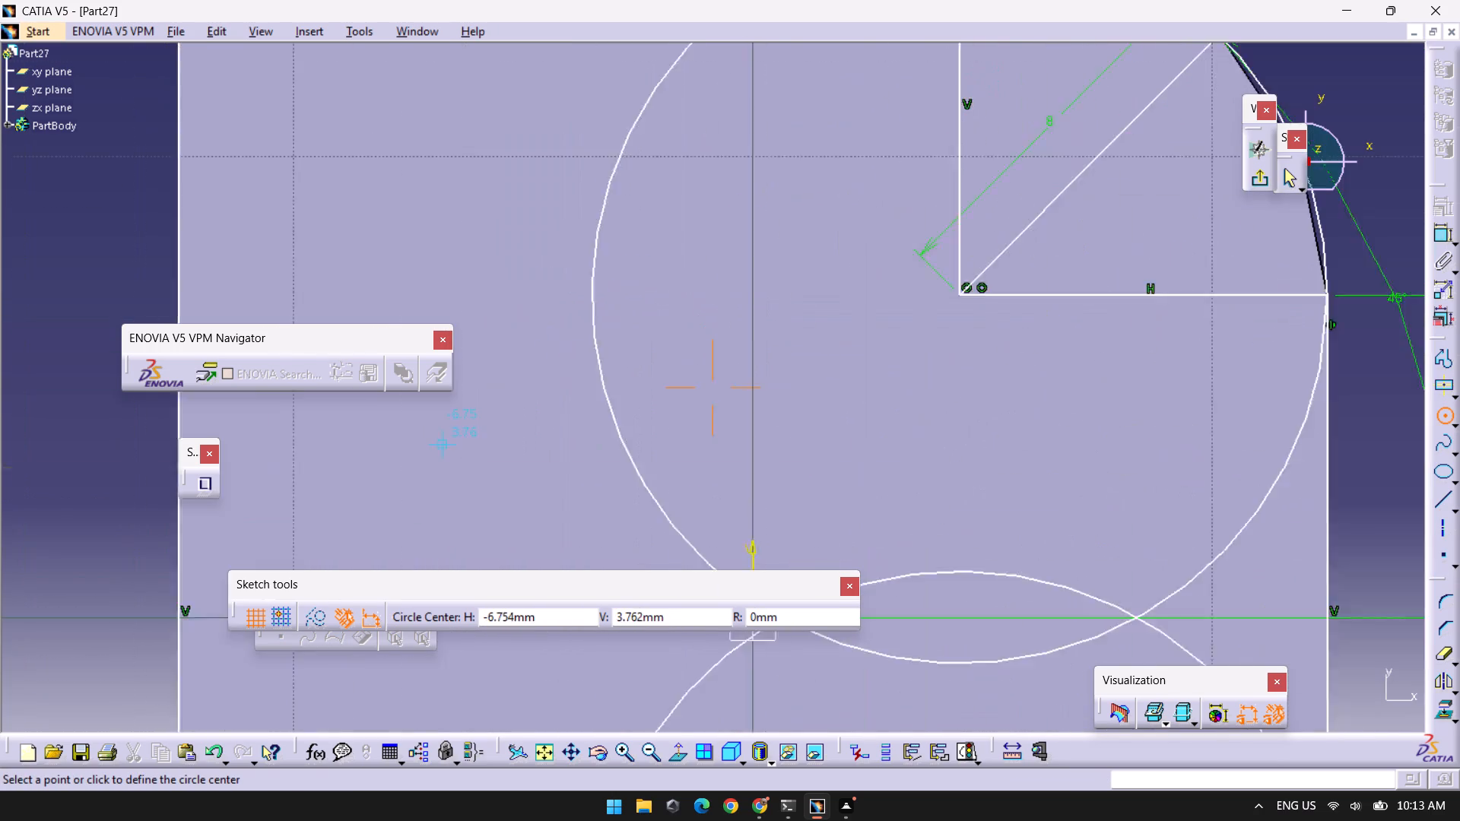
pyautogui.moveTo(442, 443); pyautogui.dragTo(329, 495, button='middle')
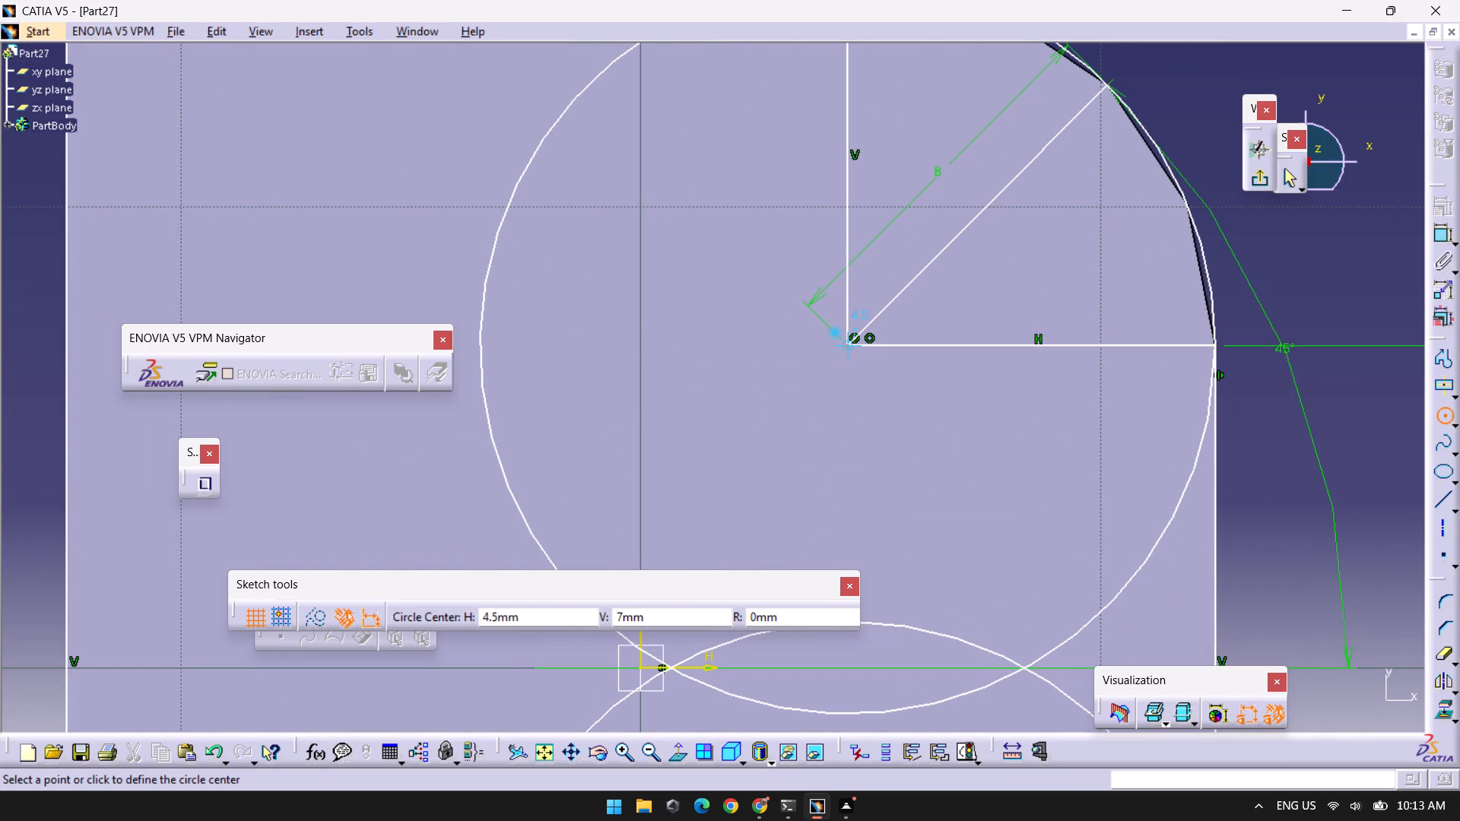
pyautogui.click(846, 344)
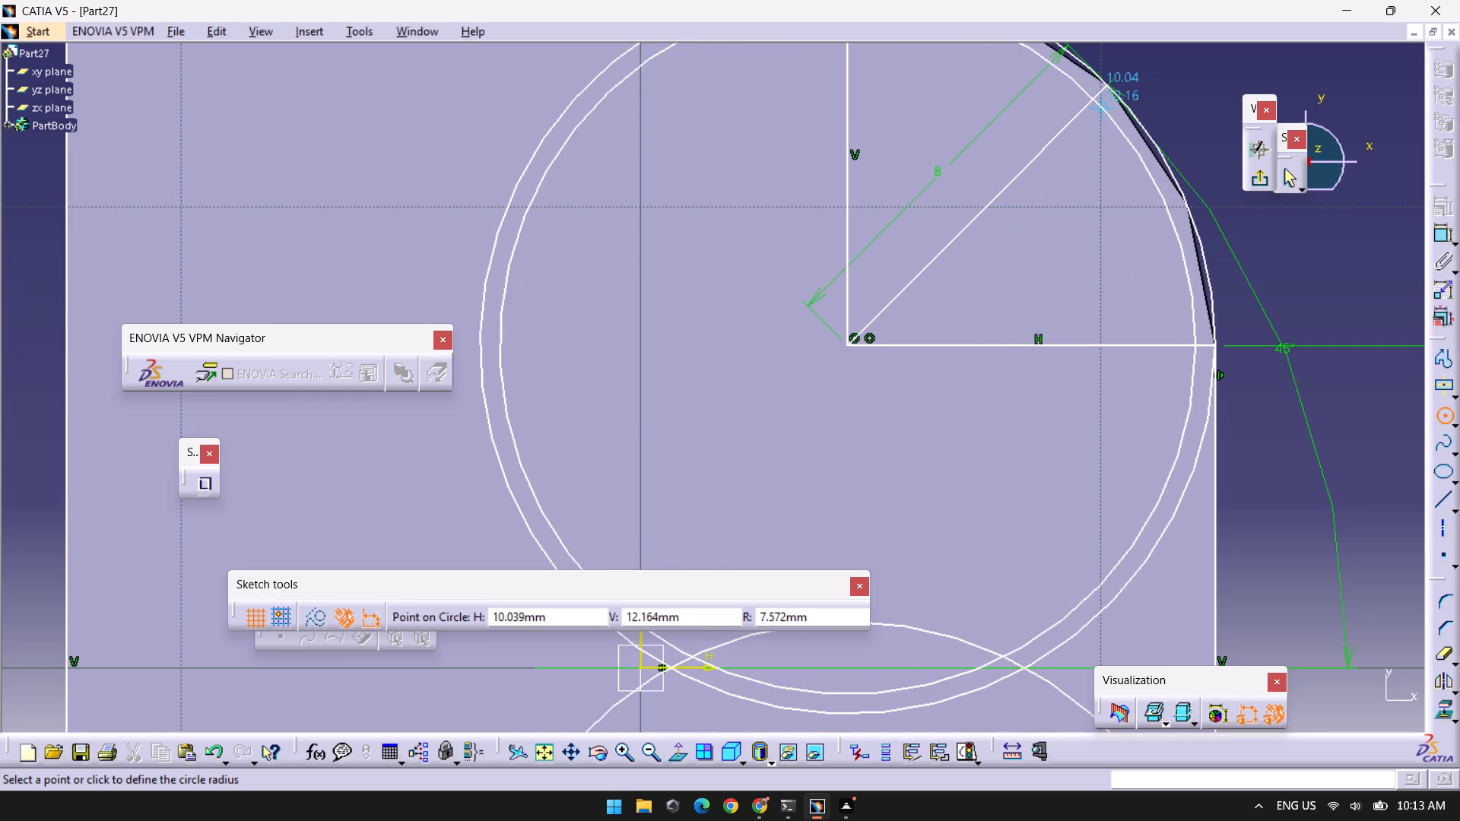
pyautogui.press('Tab')
pyautogui.press('Tab')
pyautogui.press('Tab')
pyautogui.press('7')
pyautogui.press('Return')
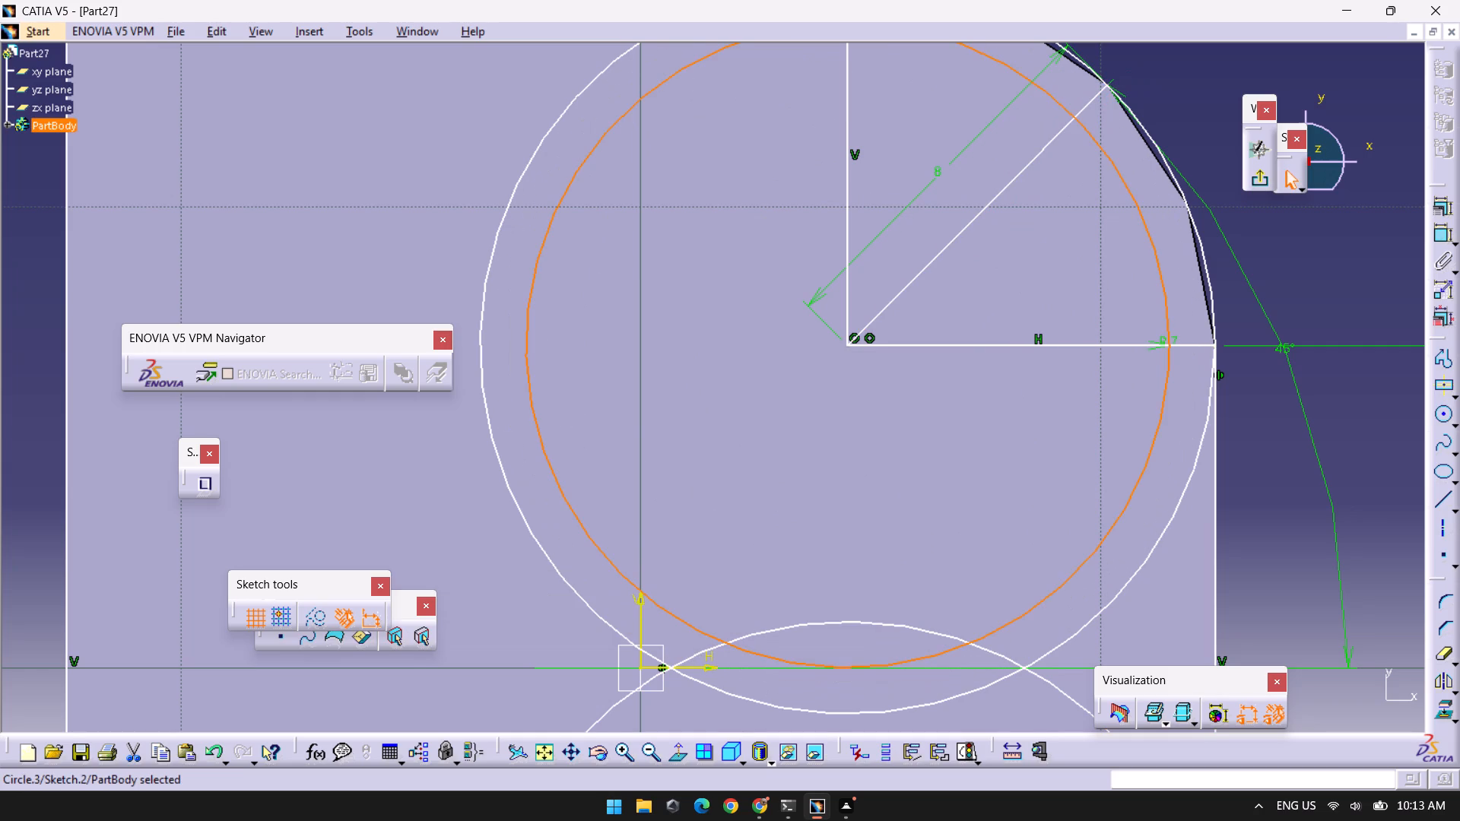
# Mirror the 7 mm radius circle about the sketch's horizontal axis.
pyautogui.moveTo(1327, 467); pyautogui.dragTo(1336, 531, button='middle')
pyautogui.rightClick(1324, 464)
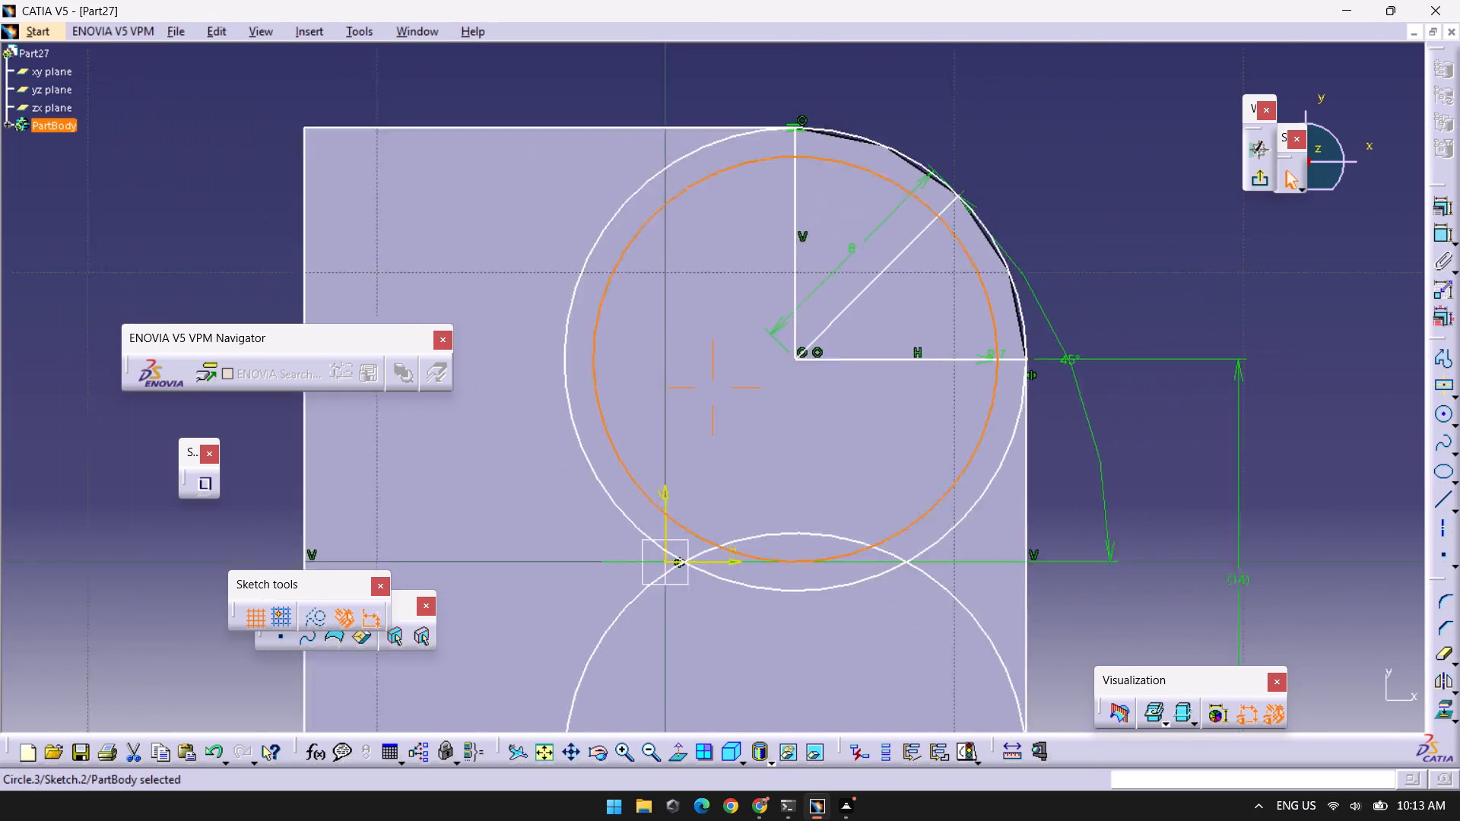
pyautogui.moveTo(1336, 531); pyautogui.dragTo(1342, 620, button='middle')
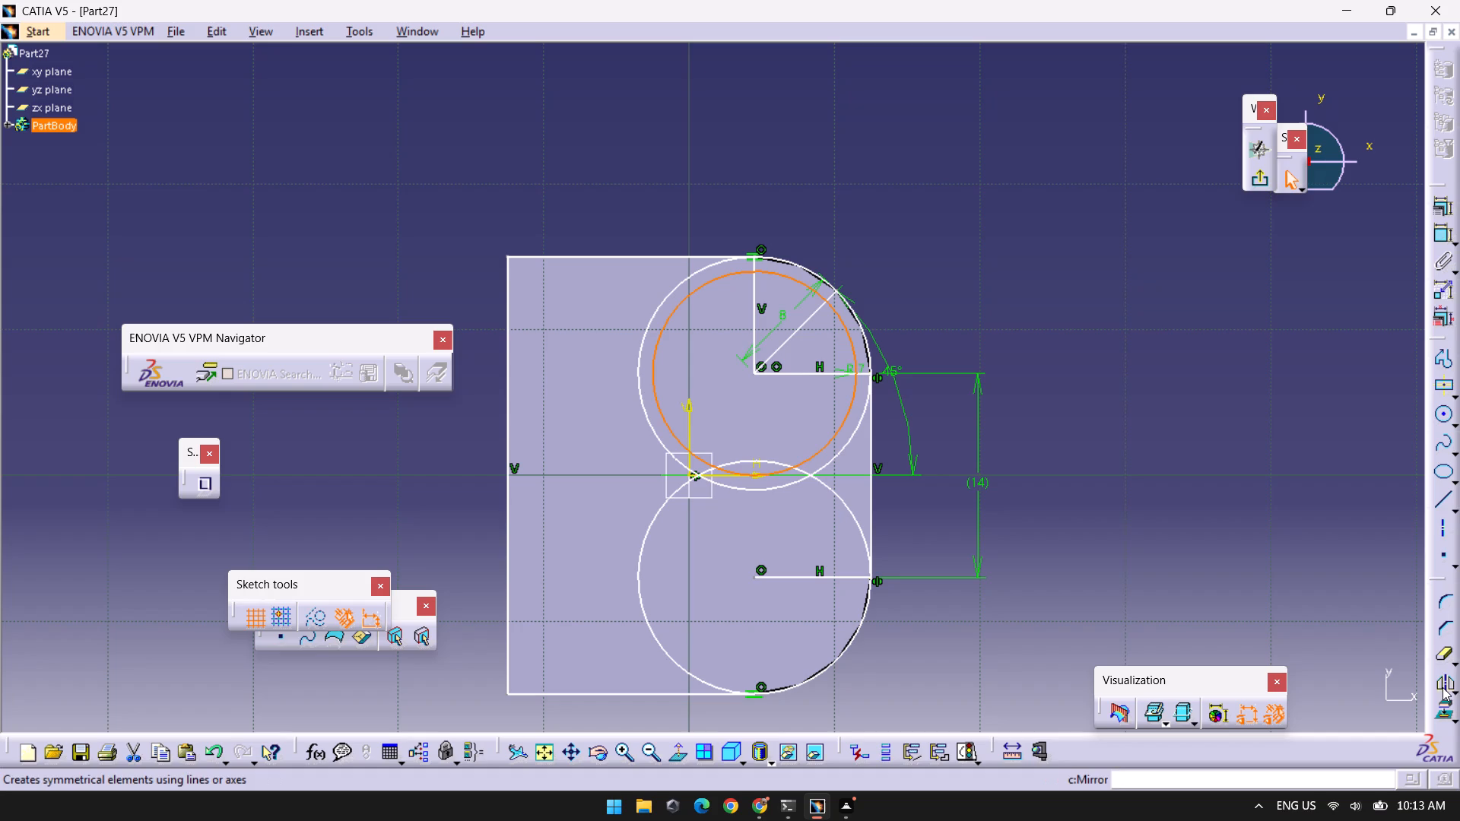
pyautogui.click(1446, 682)
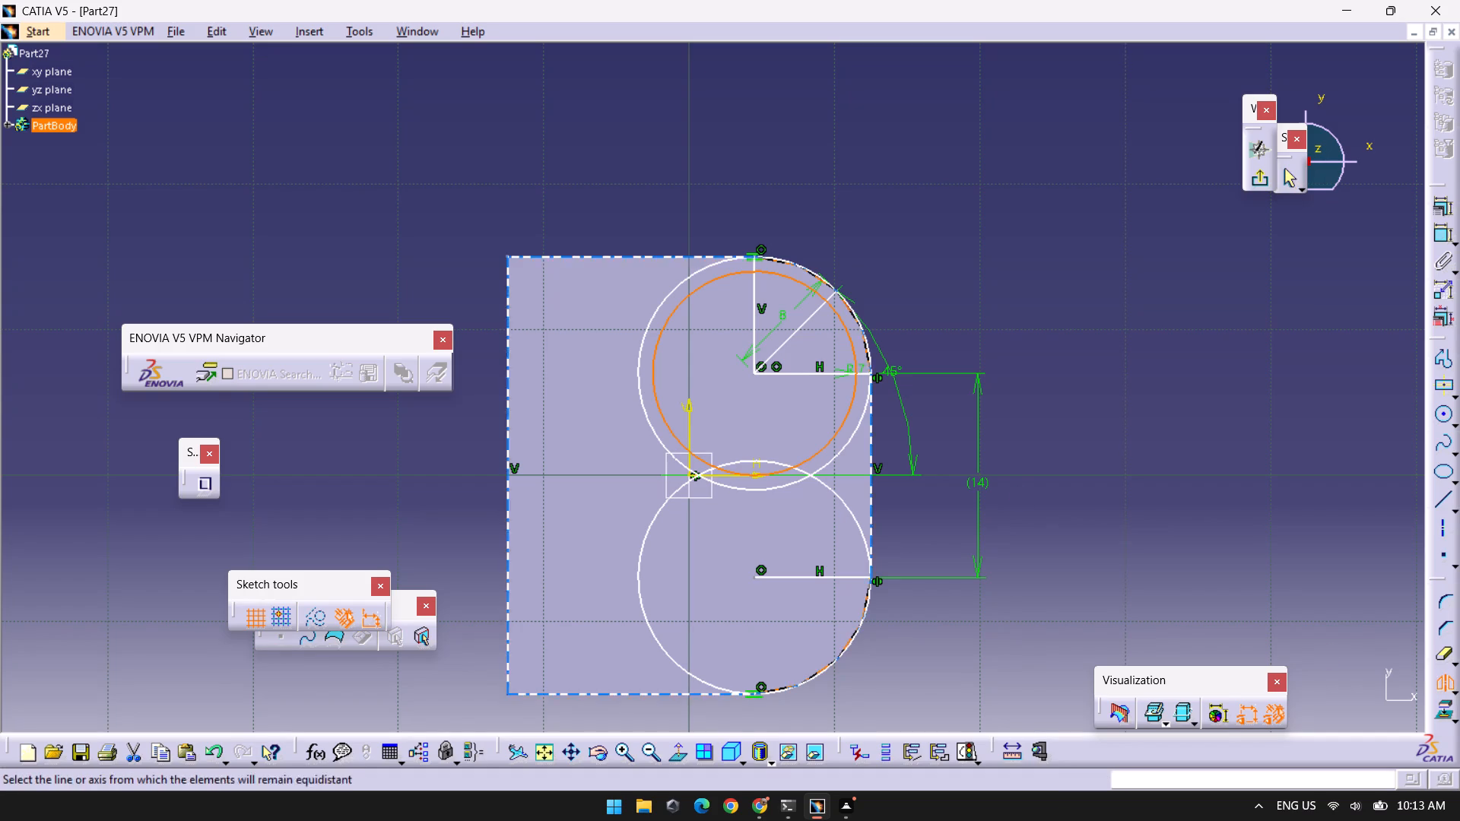
pyautogui.click(717, 479)
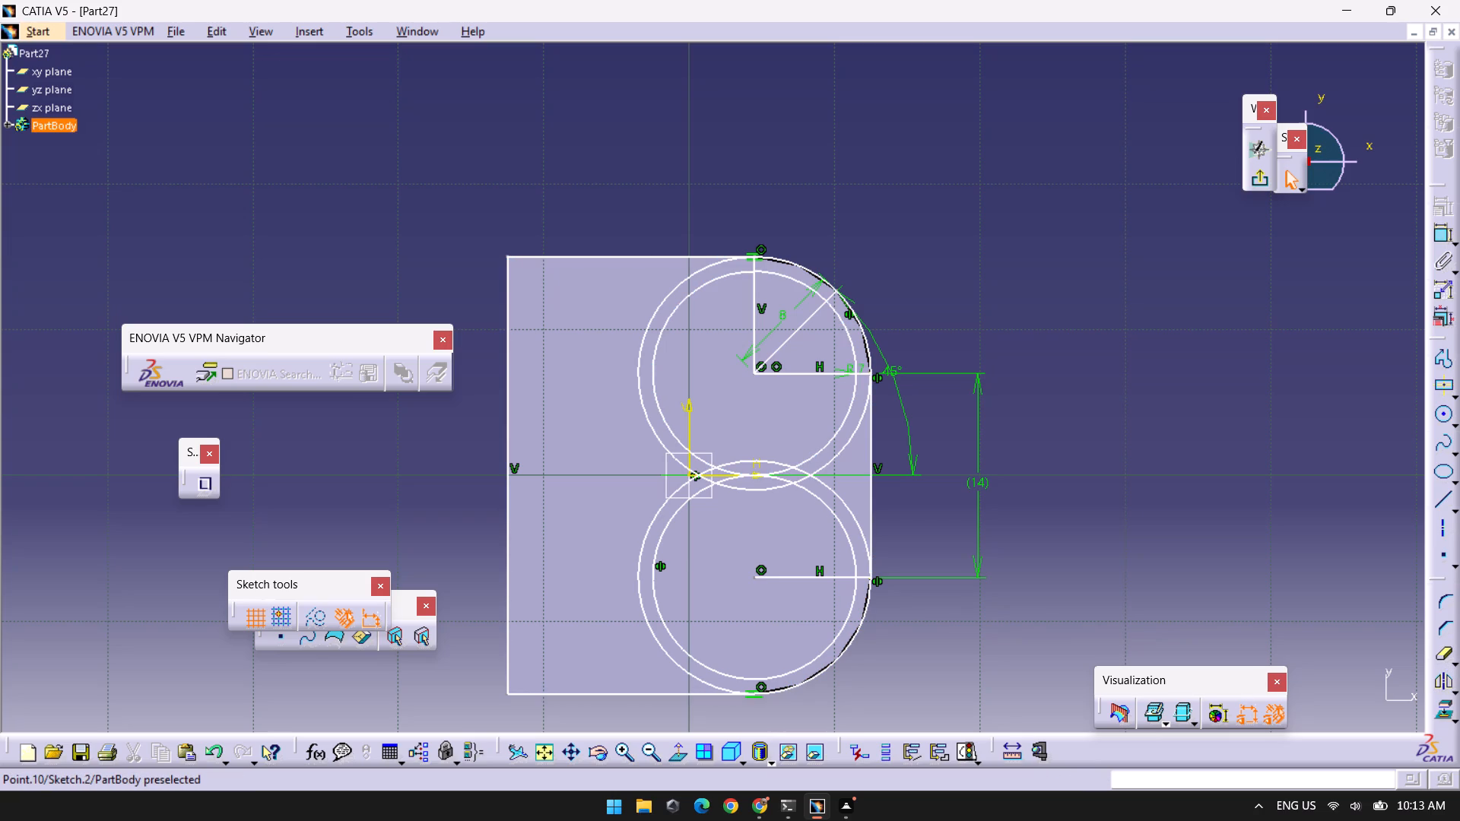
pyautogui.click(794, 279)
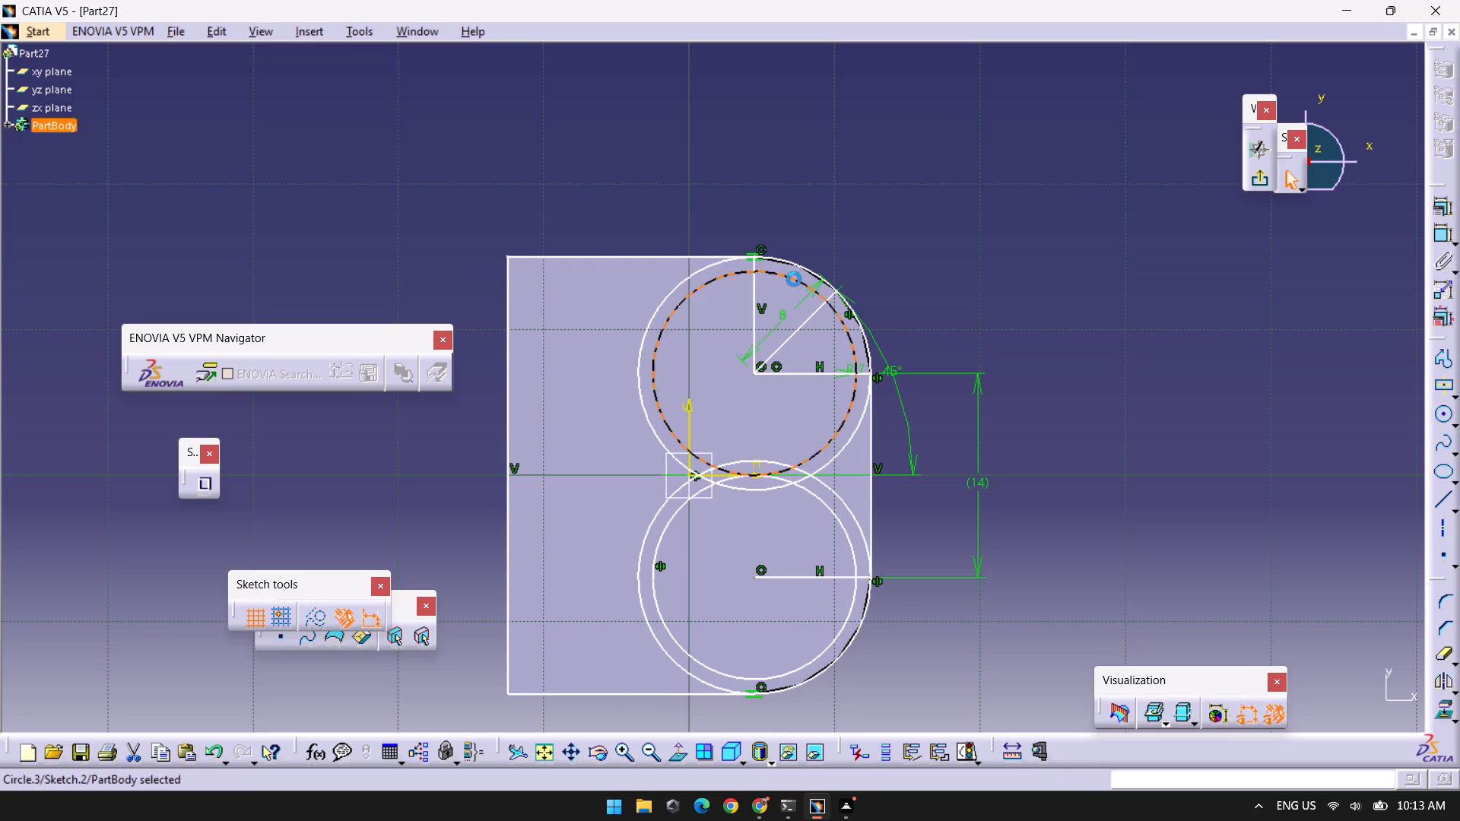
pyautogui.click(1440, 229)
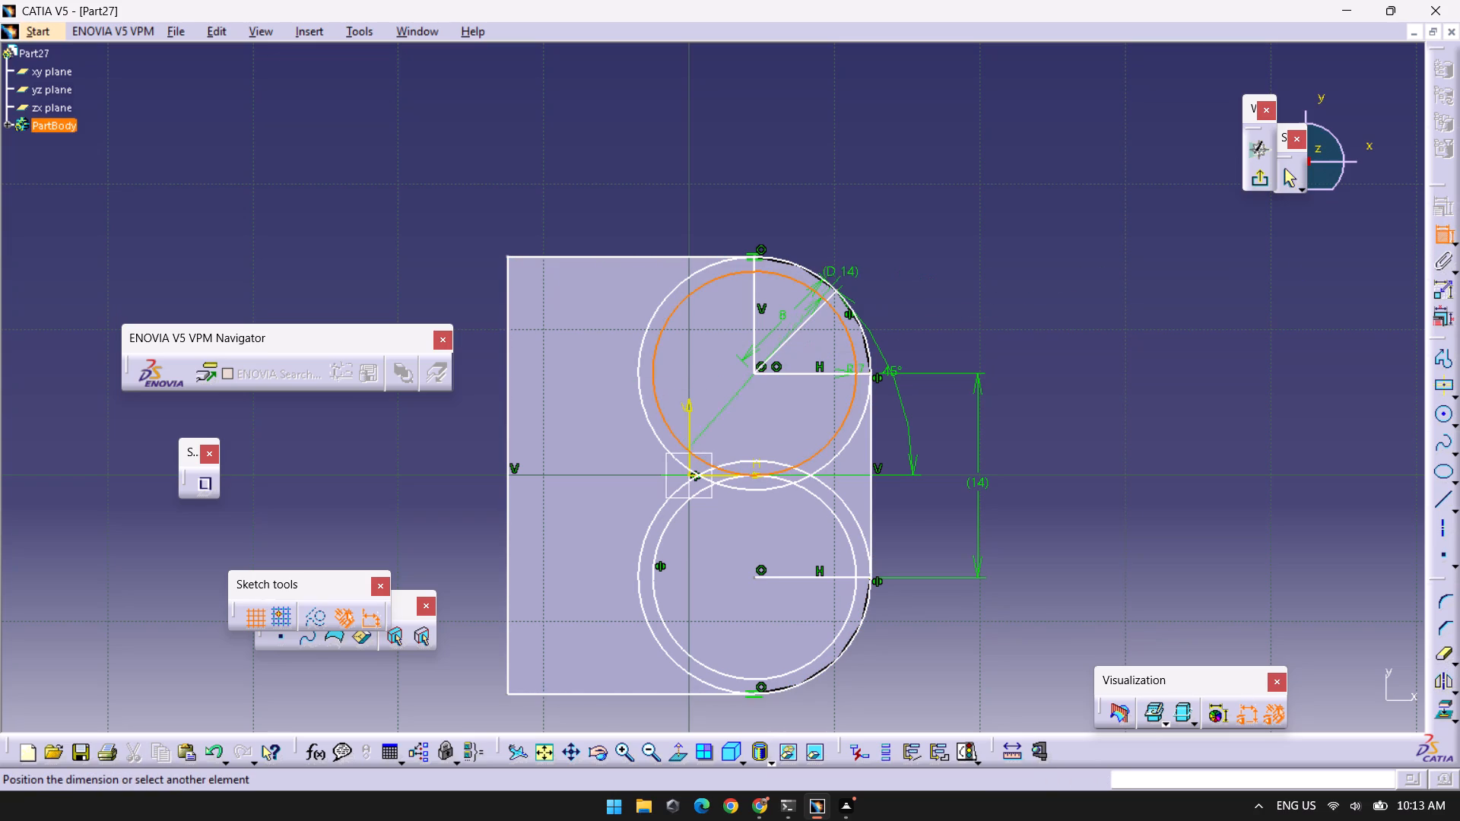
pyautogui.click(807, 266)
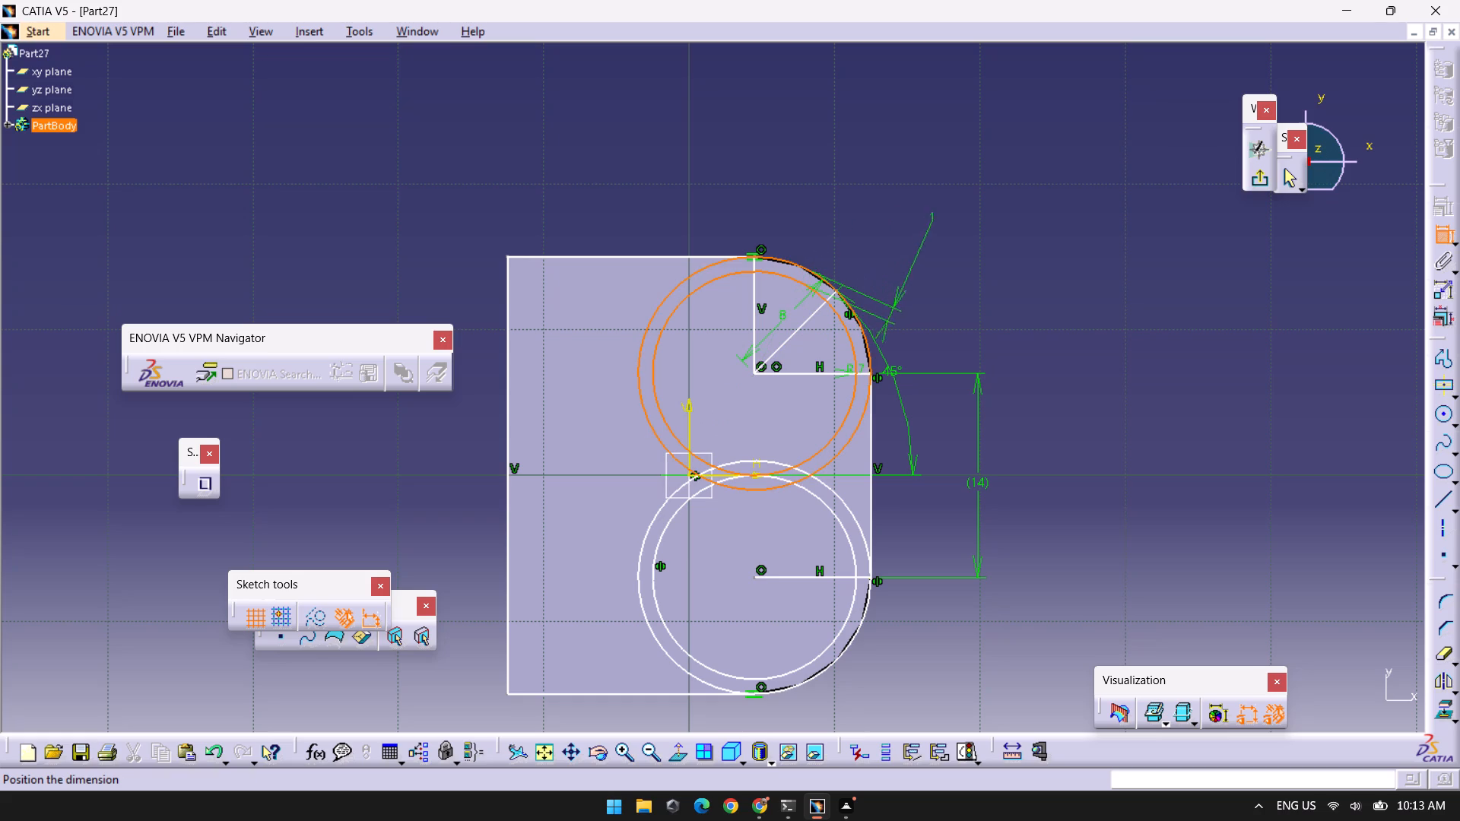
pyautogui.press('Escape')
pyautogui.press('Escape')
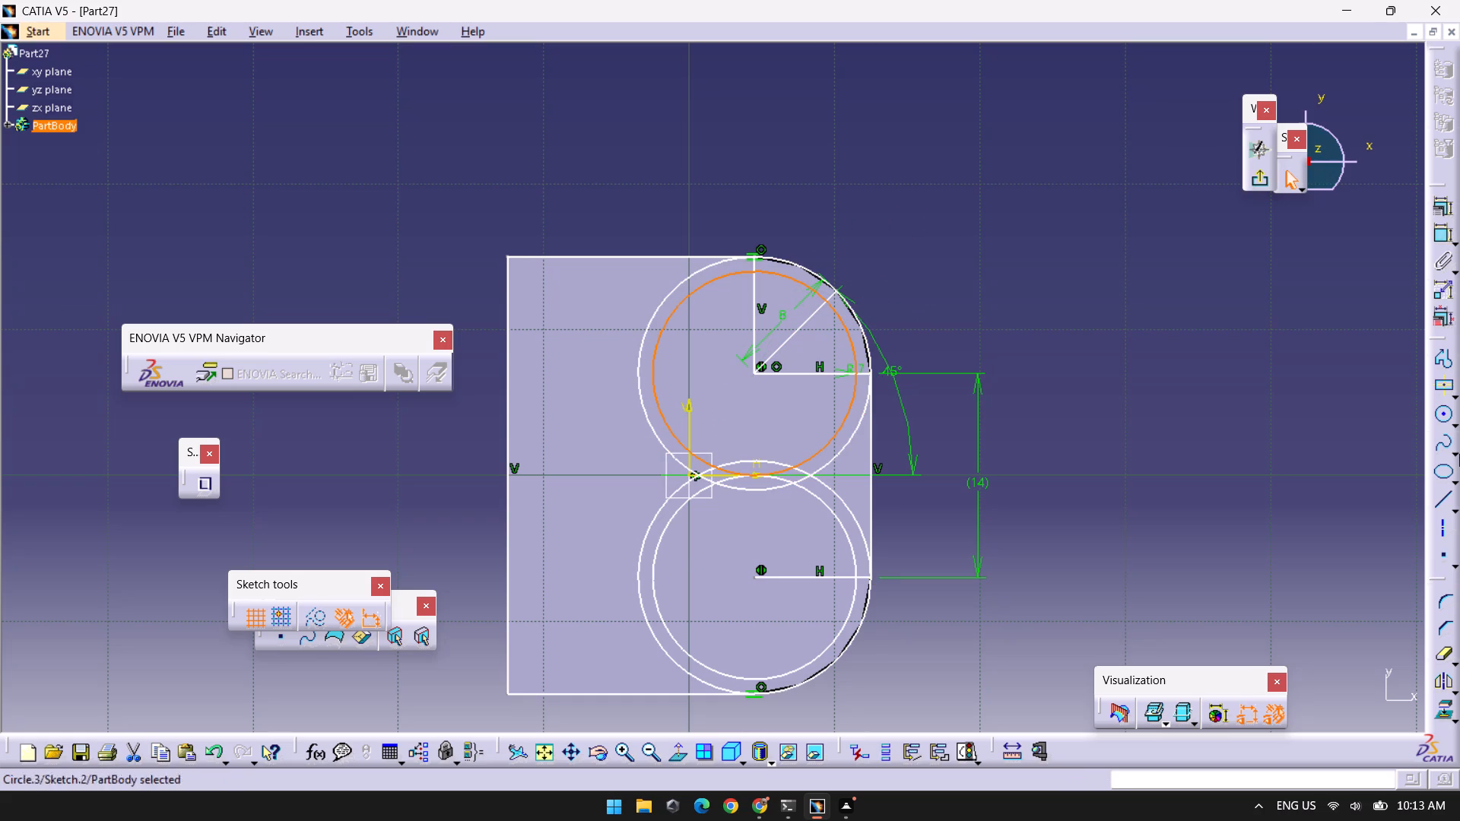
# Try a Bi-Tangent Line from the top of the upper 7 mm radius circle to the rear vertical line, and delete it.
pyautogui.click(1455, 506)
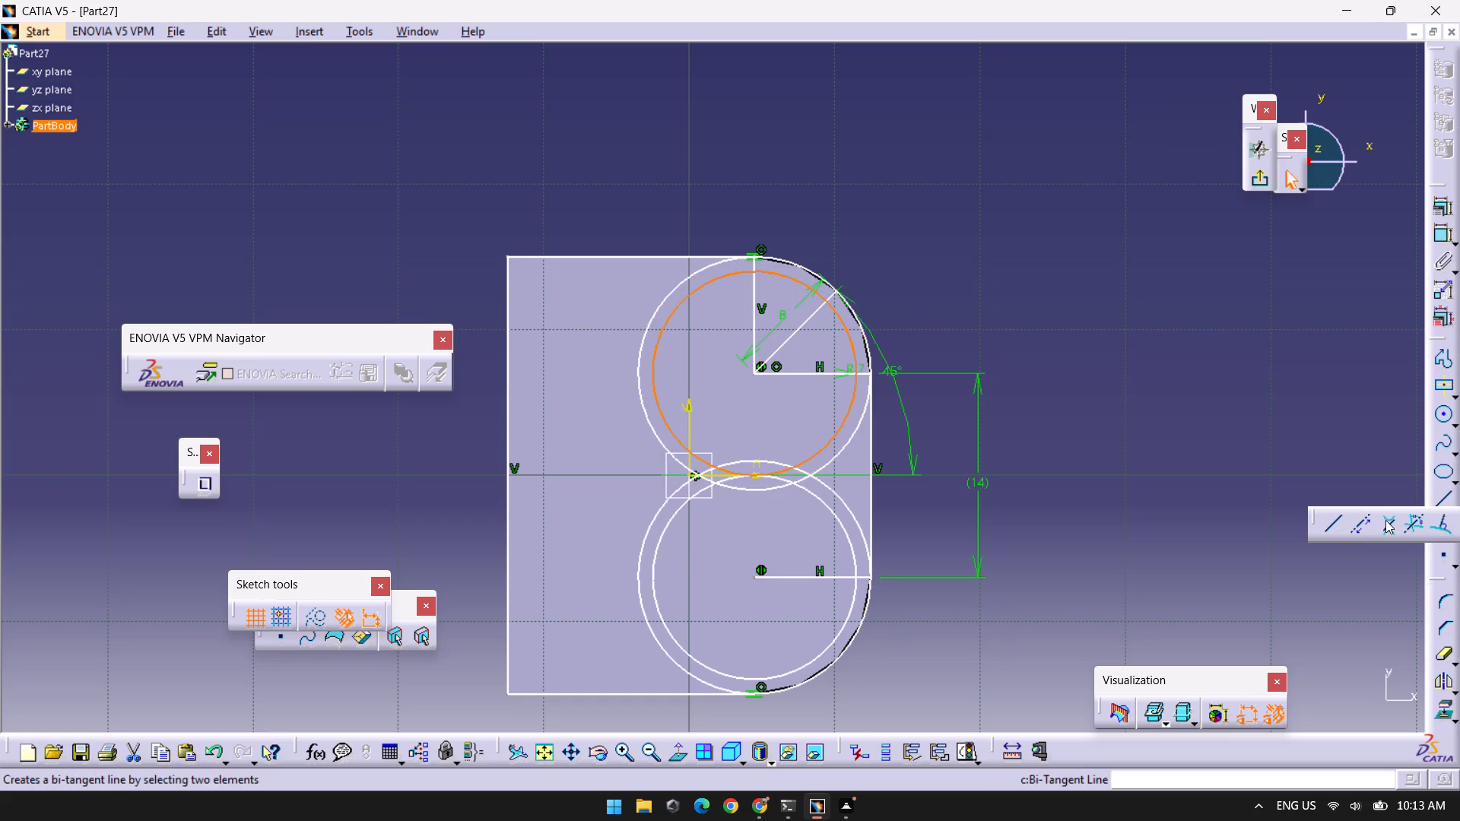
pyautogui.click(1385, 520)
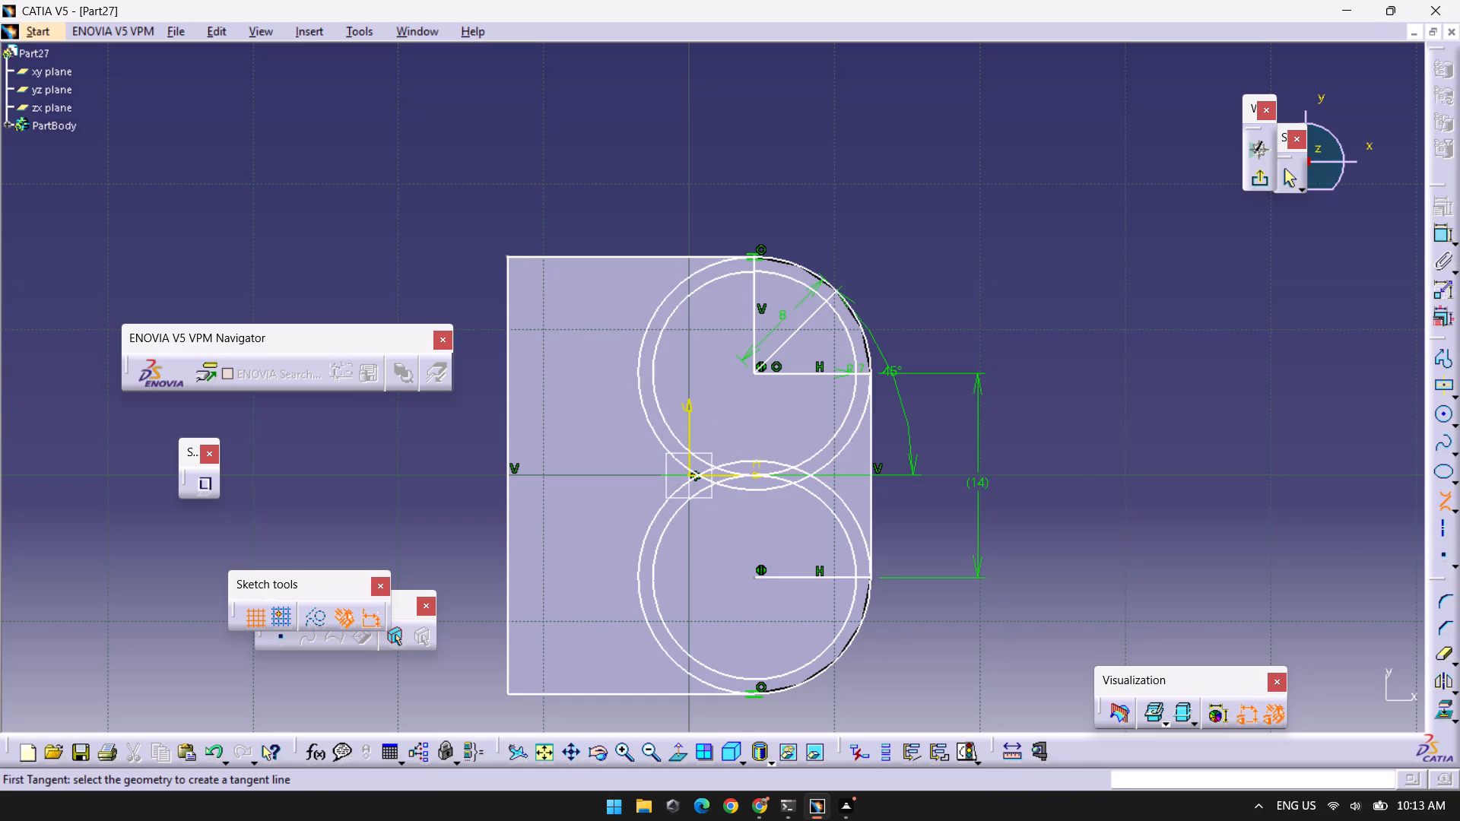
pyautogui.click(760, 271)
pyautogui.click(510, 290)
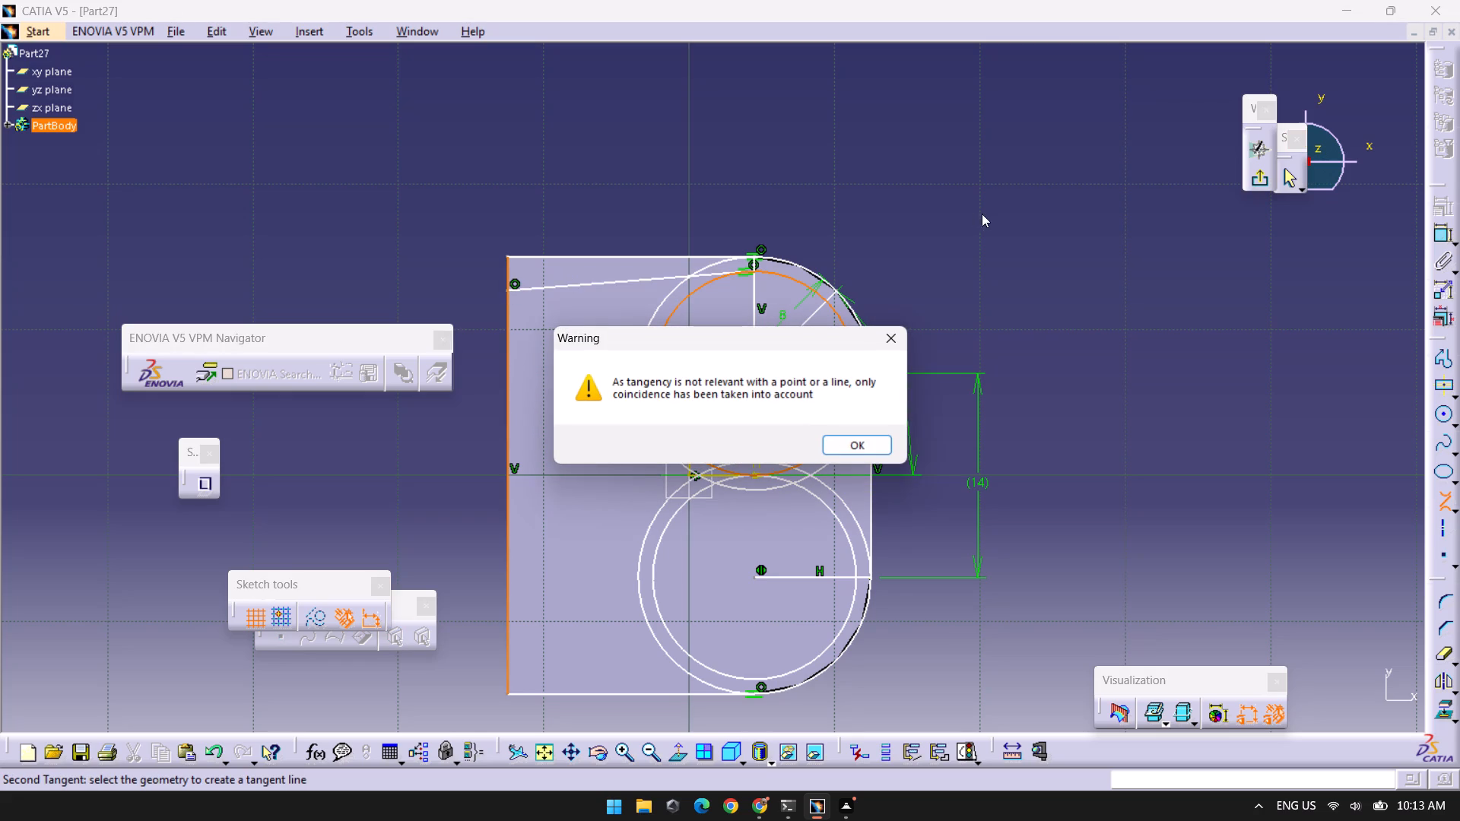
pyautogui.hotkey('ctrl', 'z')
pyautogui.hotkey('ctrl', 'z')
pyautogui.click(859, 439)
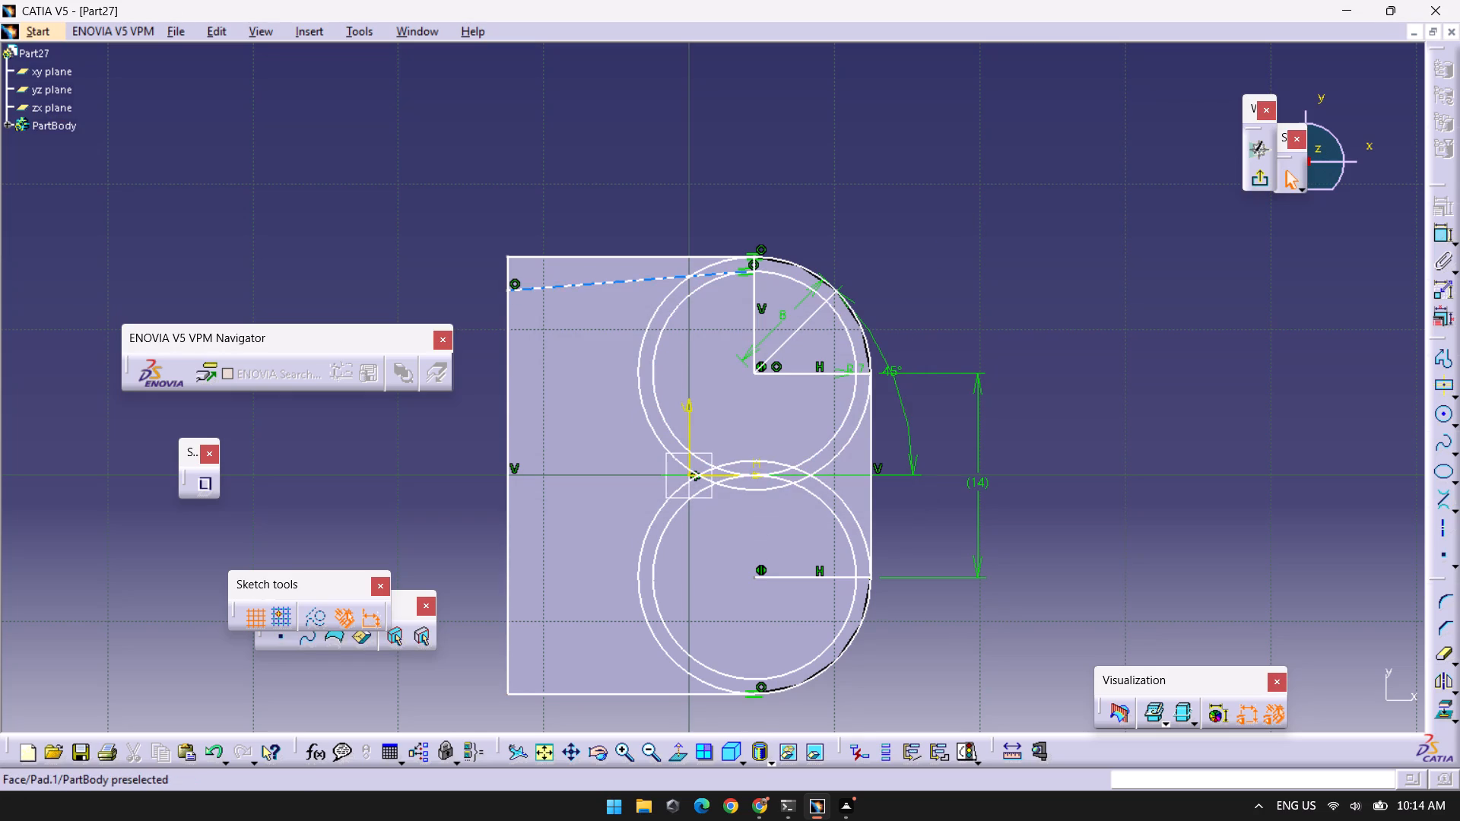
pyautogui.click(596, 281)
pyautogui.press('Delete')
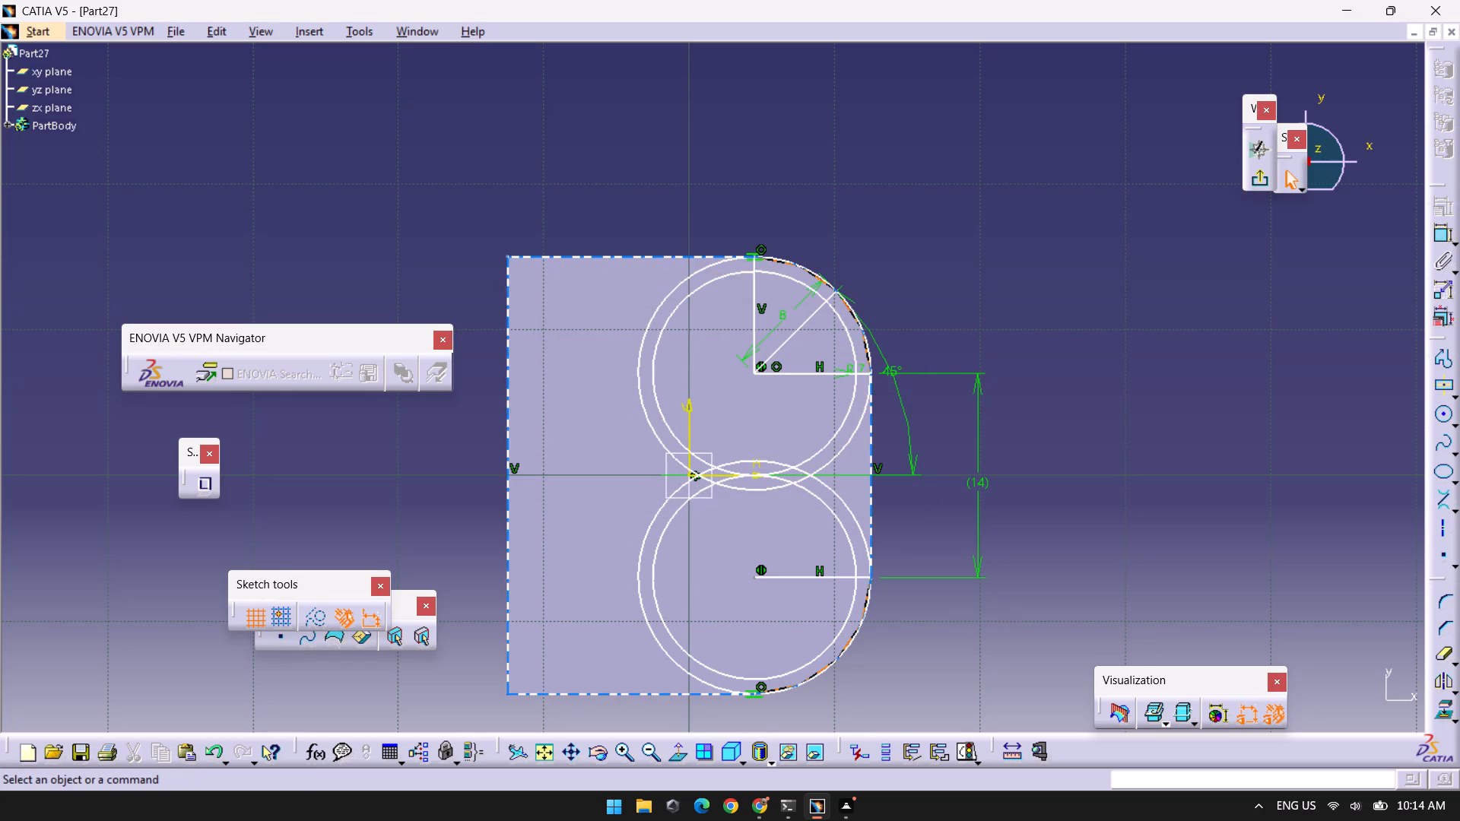
# Start a Profile with a 16 mm horizontal line from the top of the upper 7 mm radius circle toward the plate's rear edge.
pyautogui.click(1441, 355)
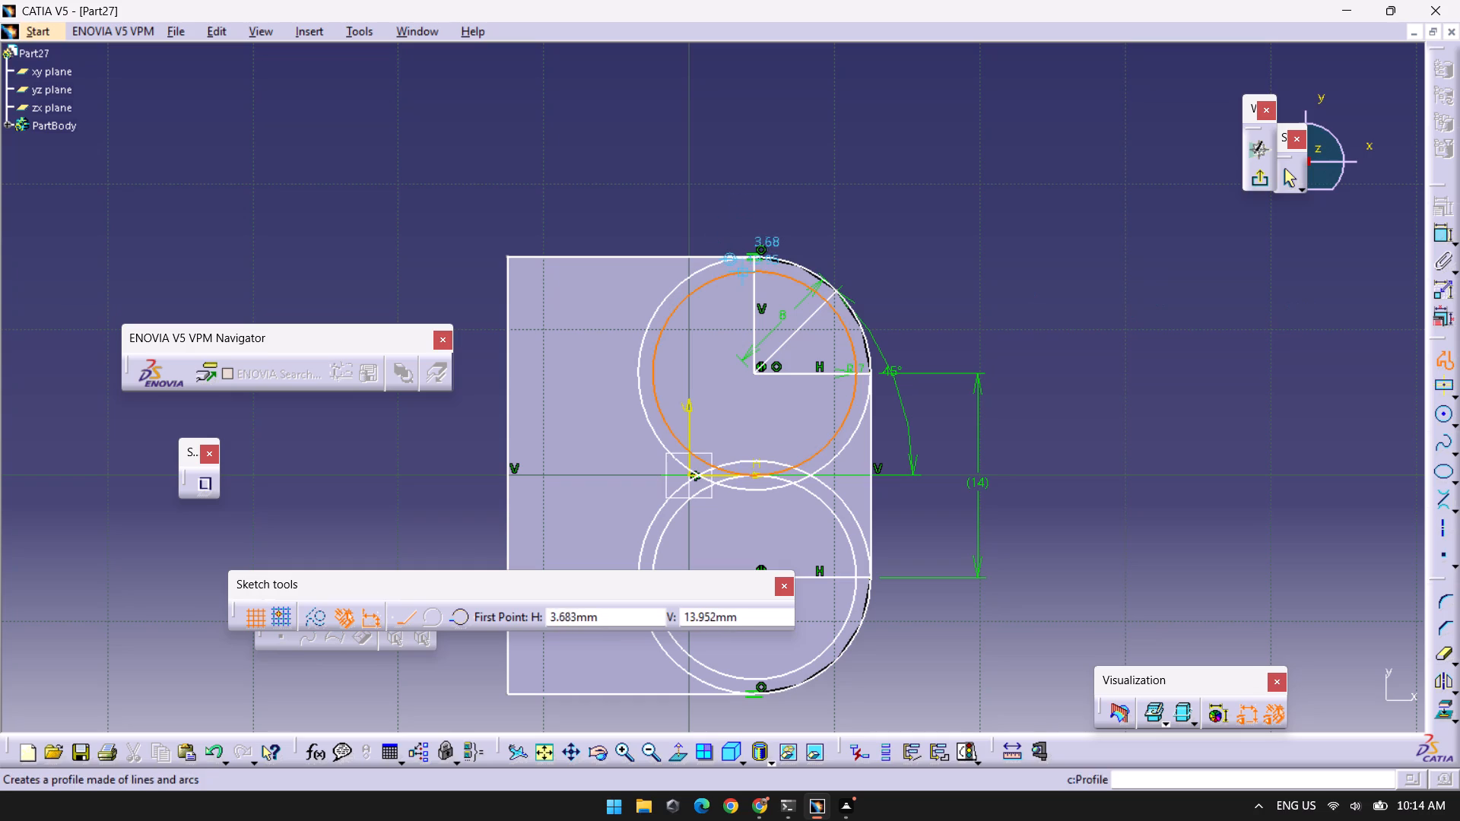
pyautogui.click(753, 271)
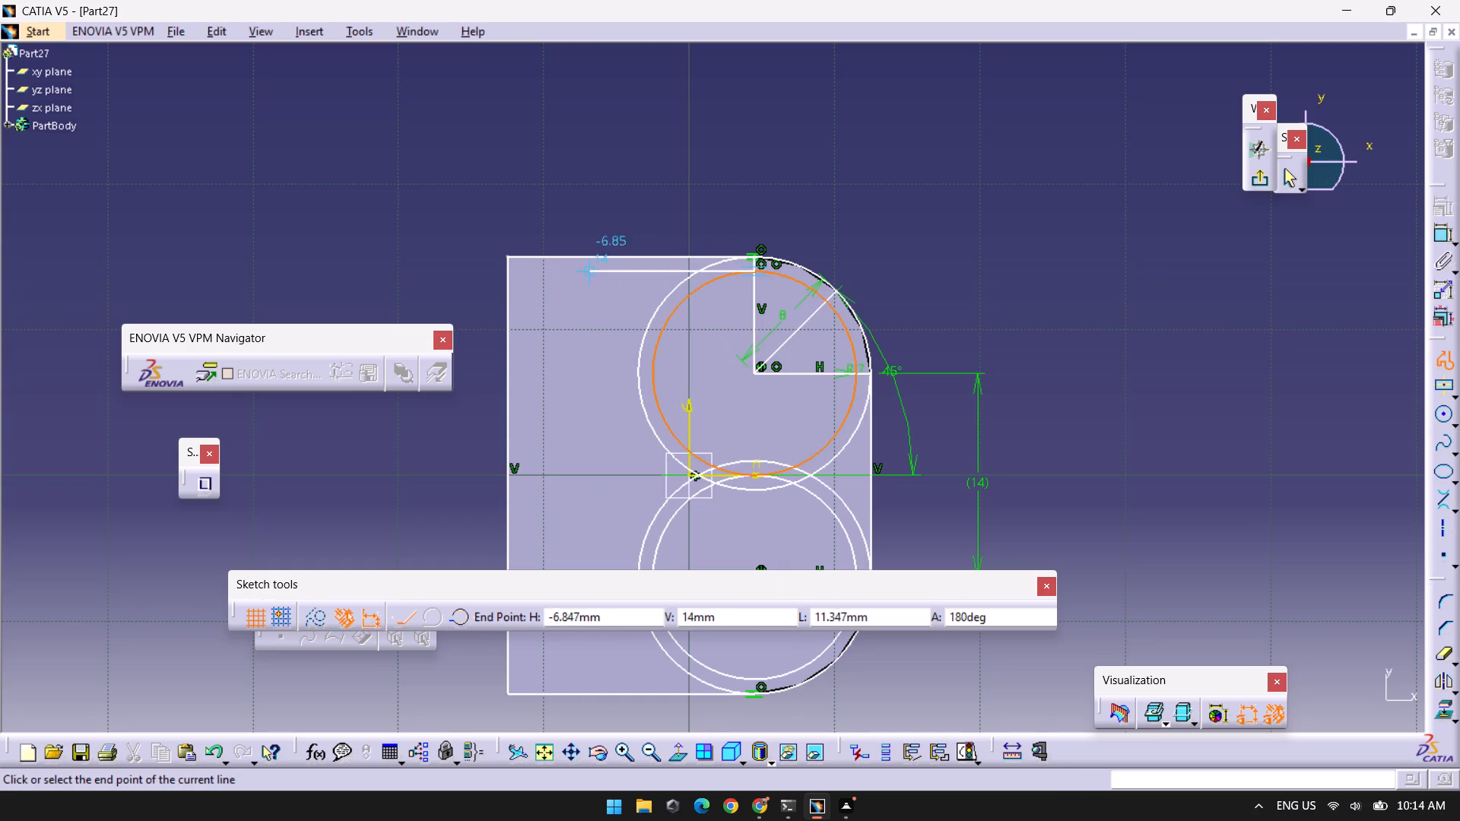
pyautogui.press('Tab')
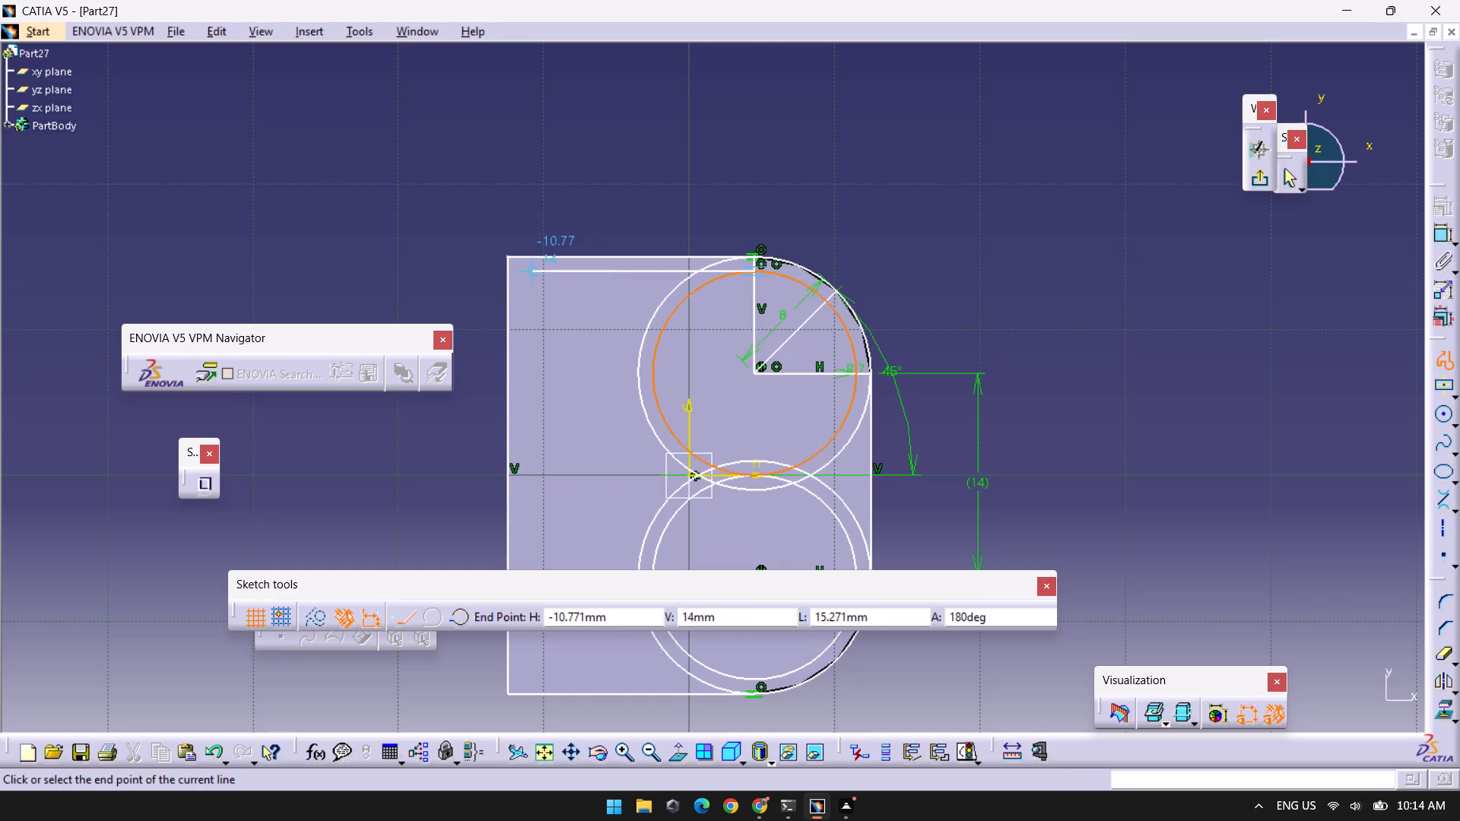
pyautogui.press('Tab')
pyautogui.press('Tab')
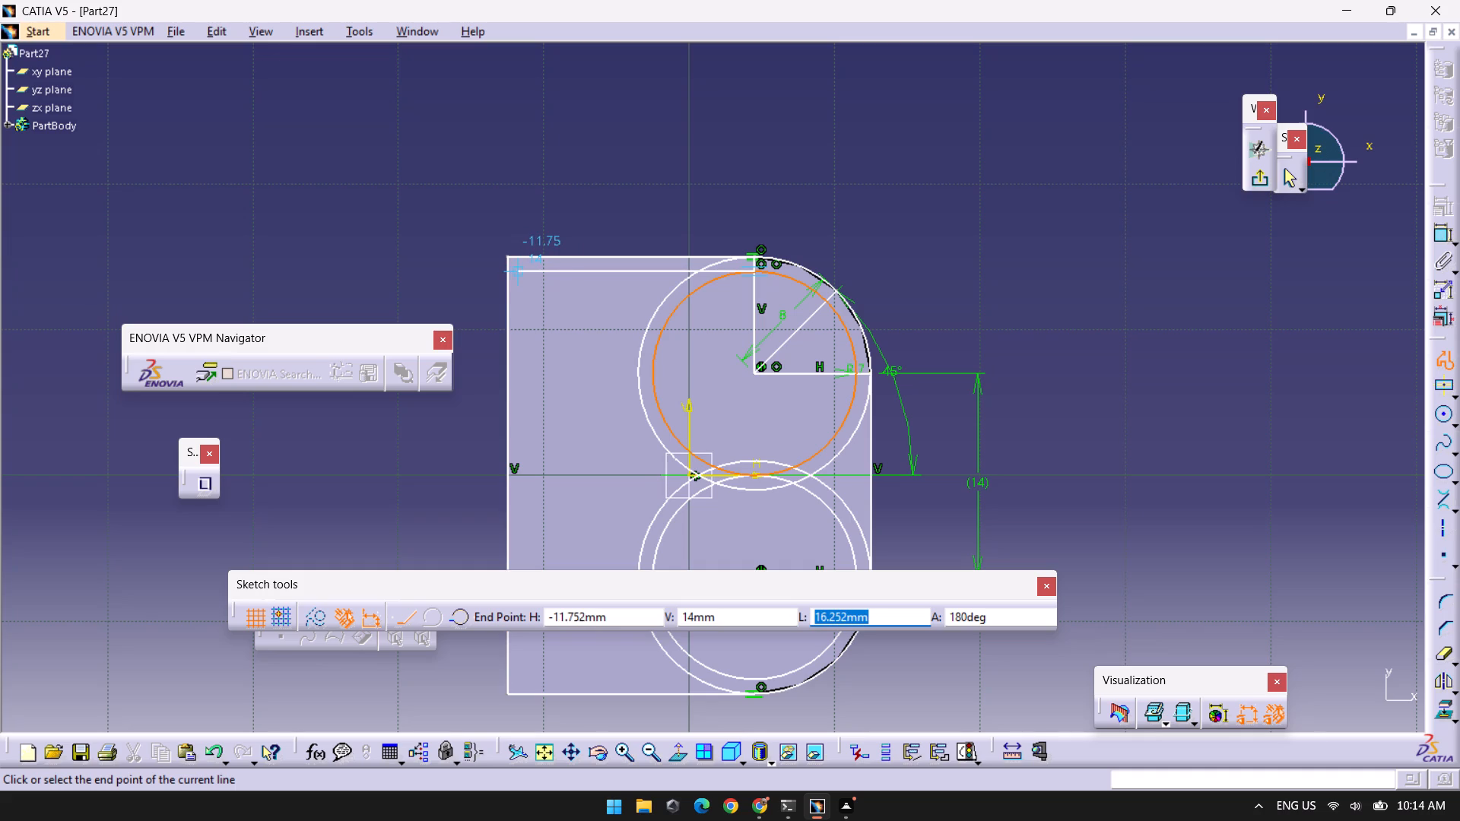
pyautogui.write('16')
pyautogui.press('Return')
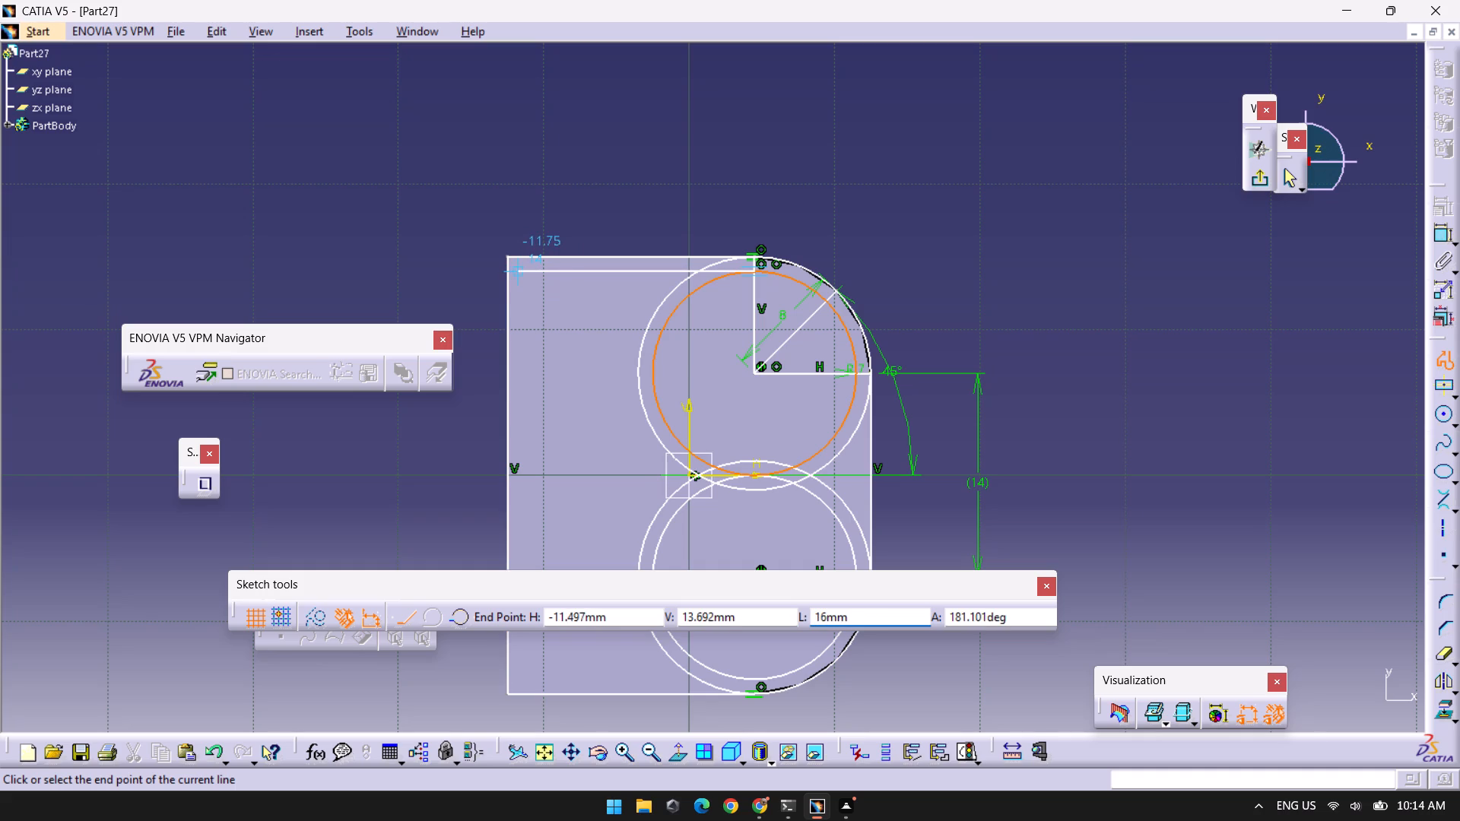
pyautogui.click(519, 268)
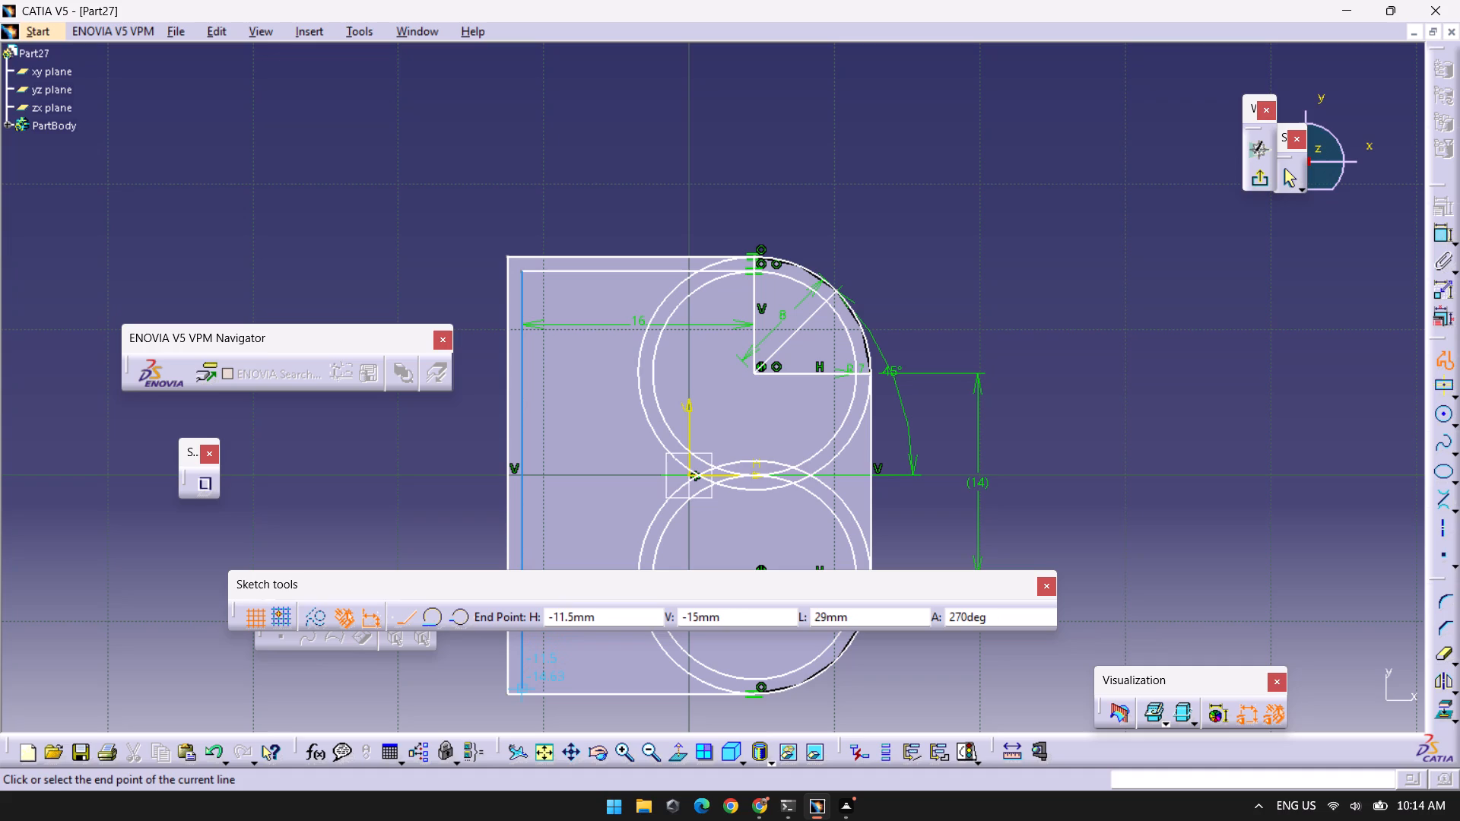
# Continue the profile with a 28 mm line down along the rear, ending it at the bottom of the lower 7 mm radius circle.
pyautogui.press('Tab')
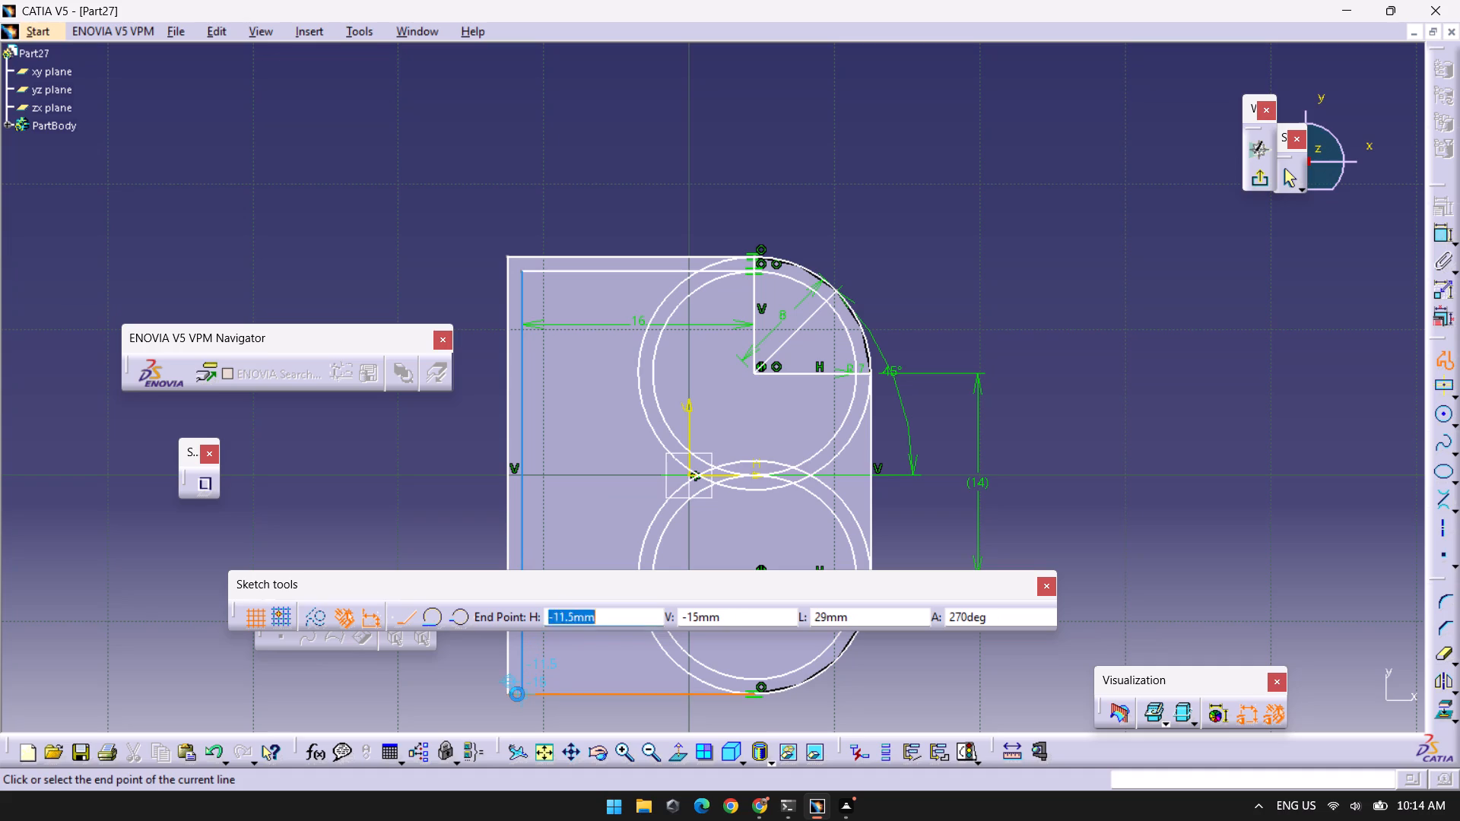
pyautogui.press('Tab')
pyautogui.press('Tab')
pyautogui.write('28')
pyautogui.press('Return')
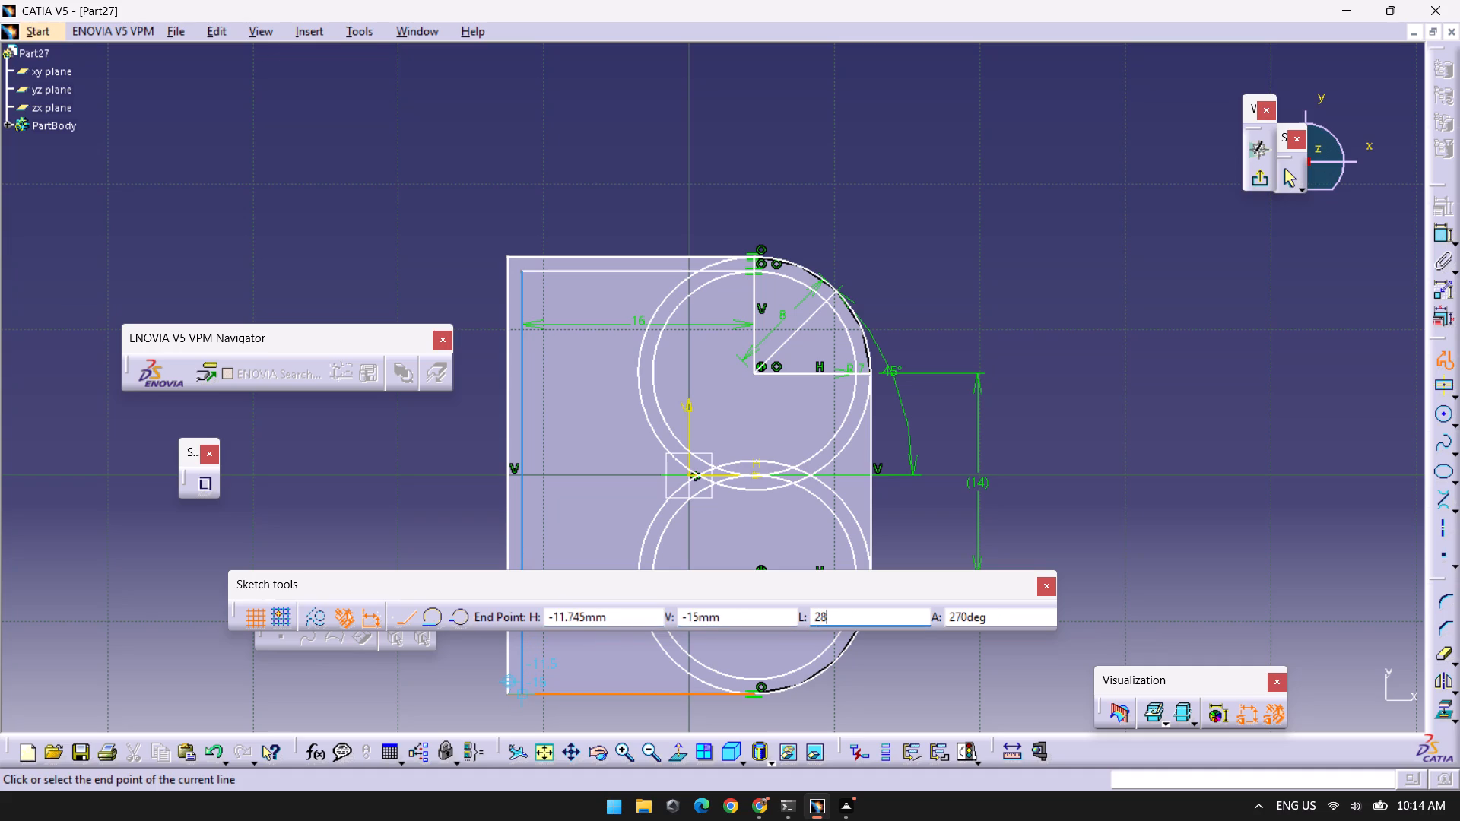
pyautogui.click(528, 689)
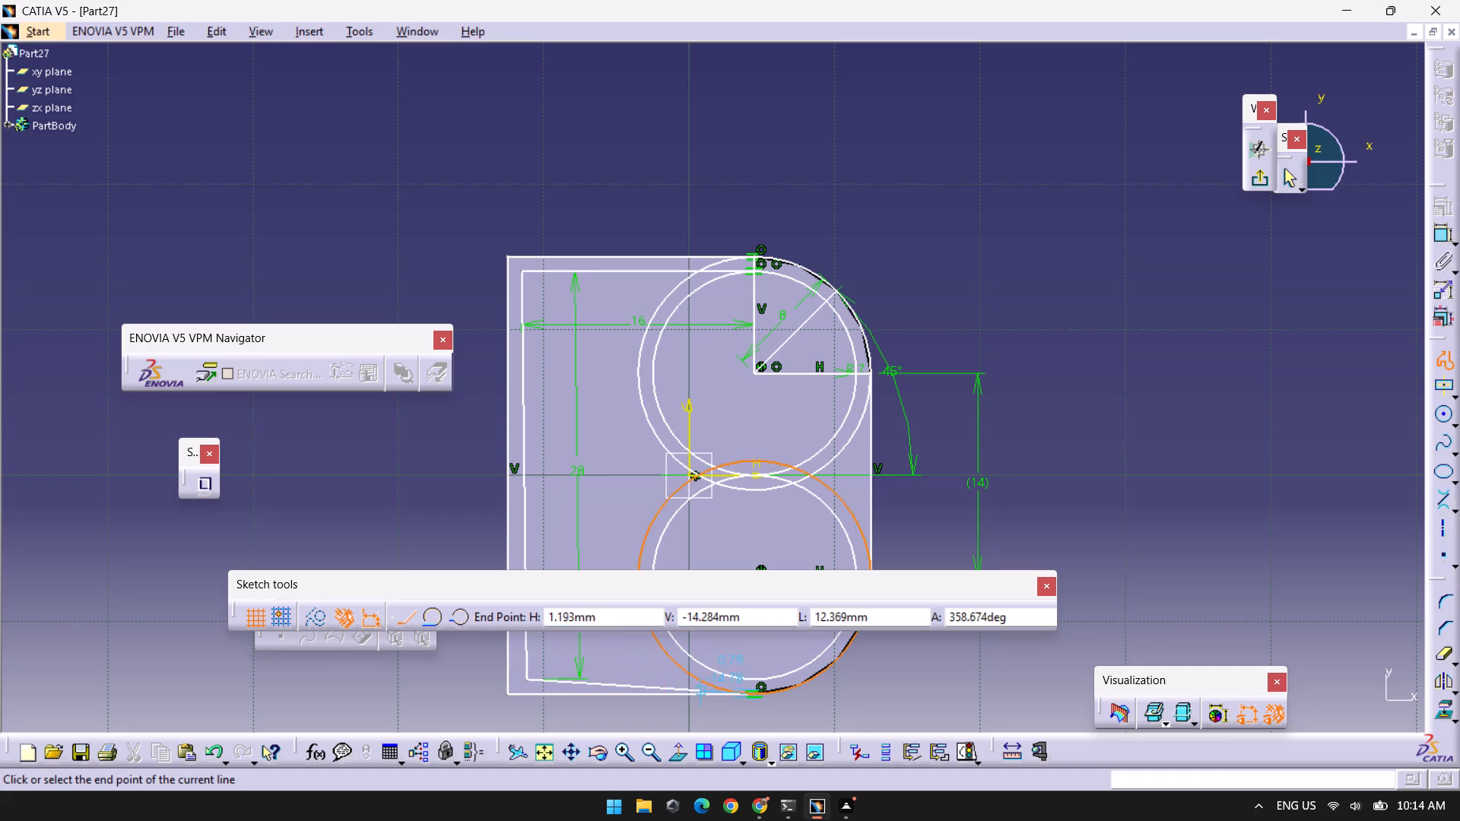
pyautogui.click(760, 679)
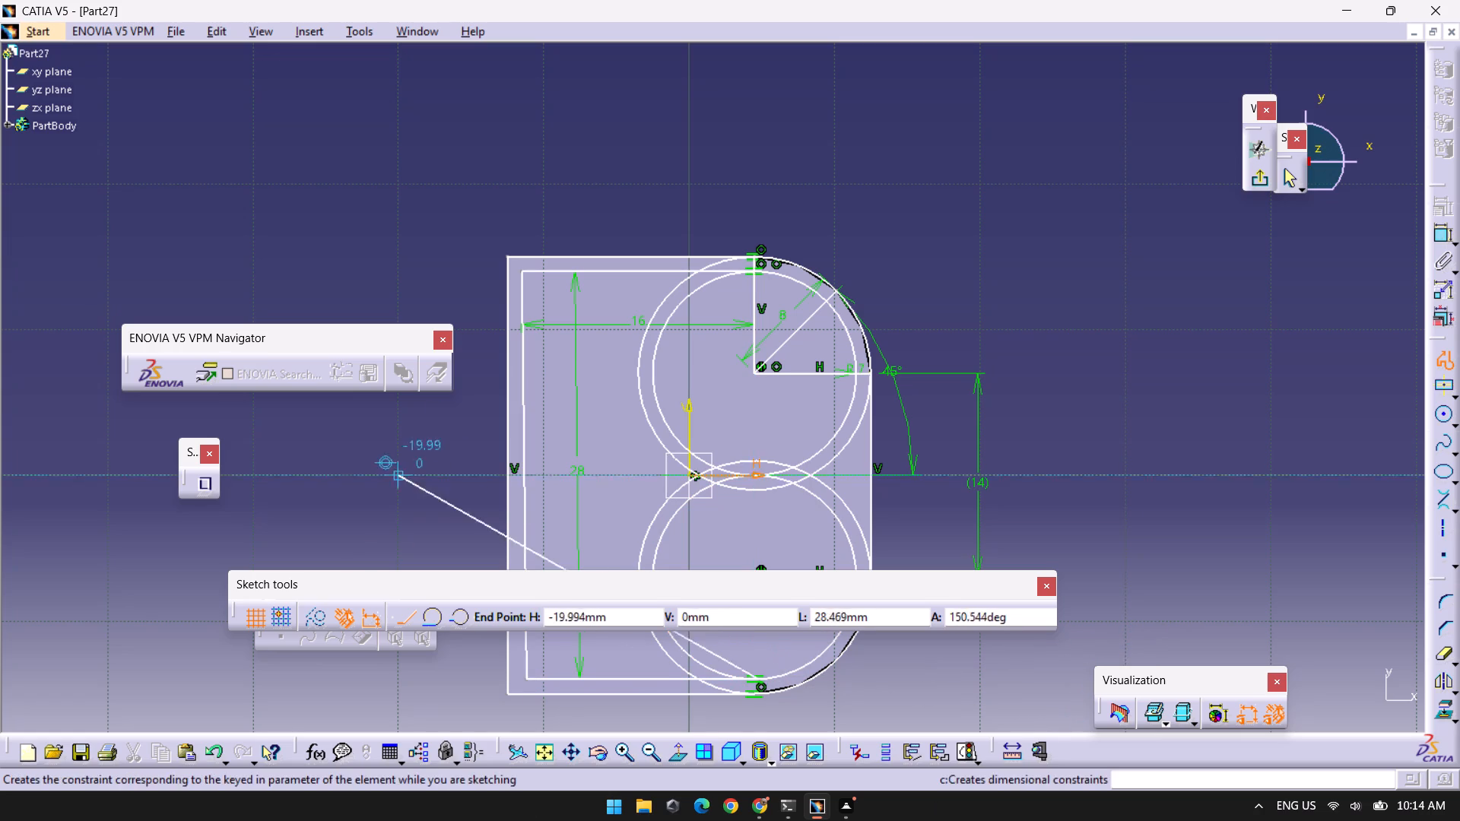
pyautogui.press('Escape')
pyautogui.press('Escape')
pyautogui.press('Escape')
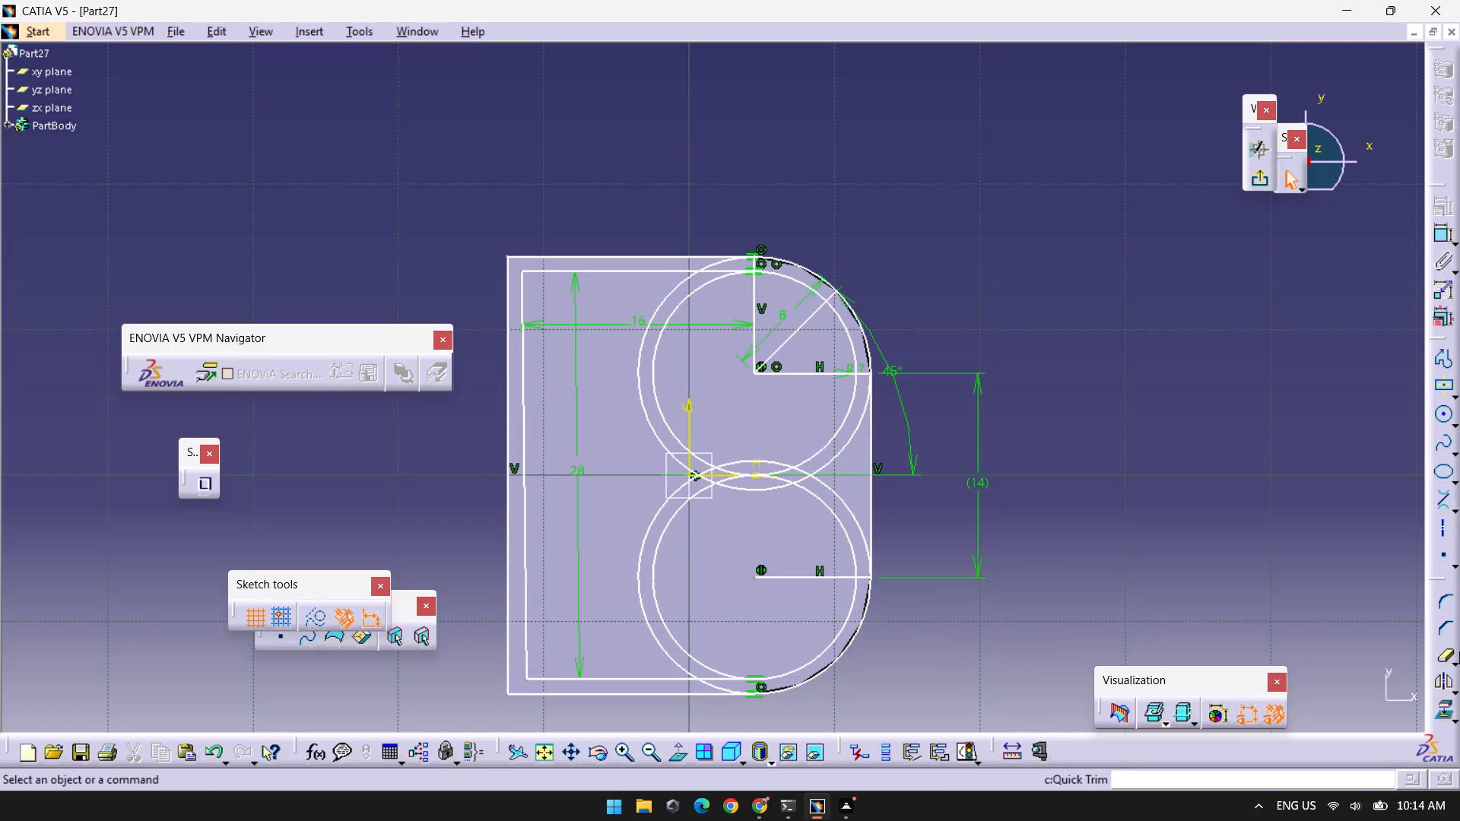
# Quick Trim the 7 mm and 8 mm radius circles, keeping their arcs around the two front corners.
pyautogui.doubleClick(1438, 660)
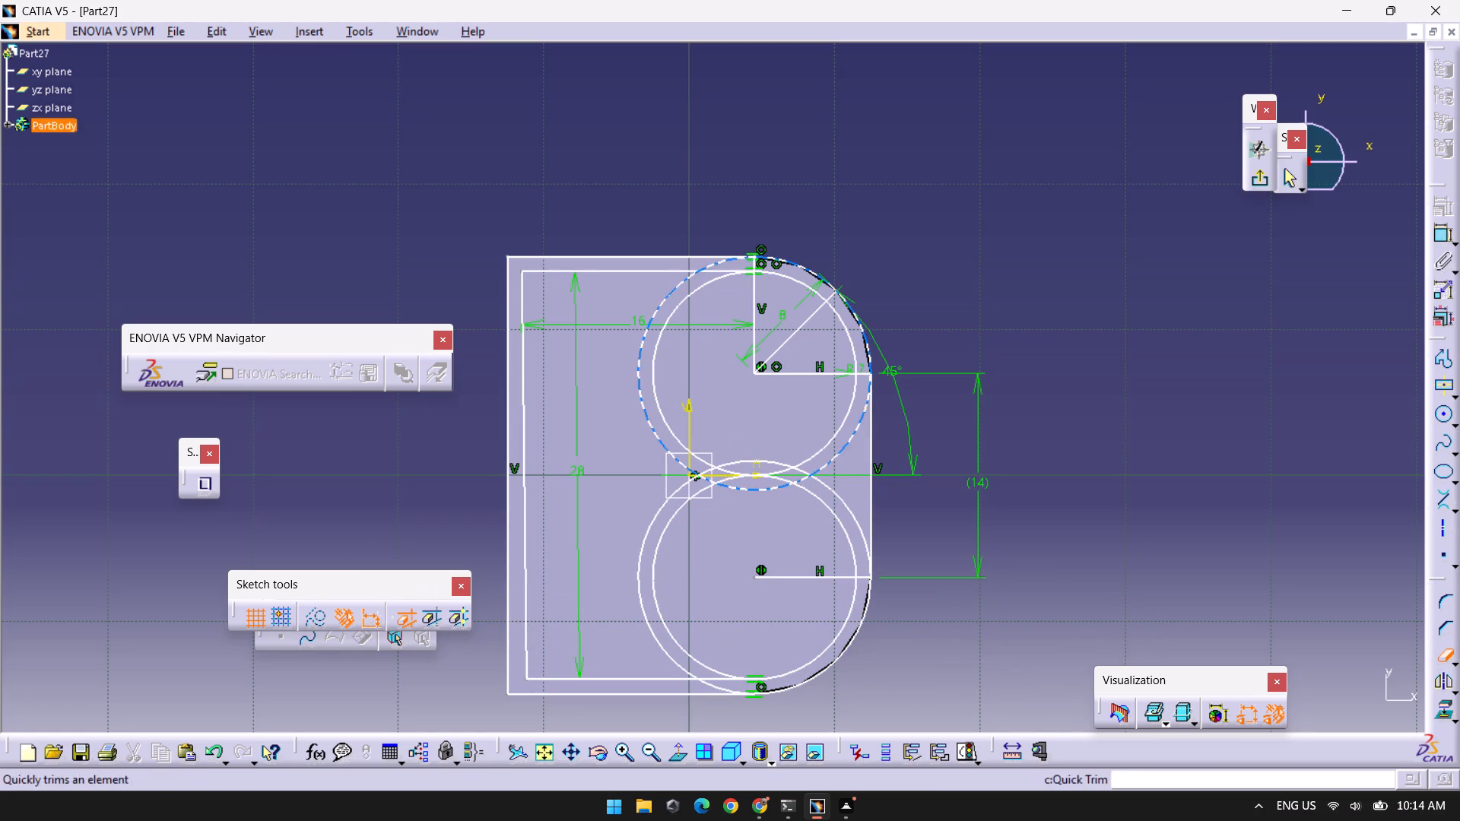
pyautogui.click(672, 435)
pyautogui.click(638, 409)
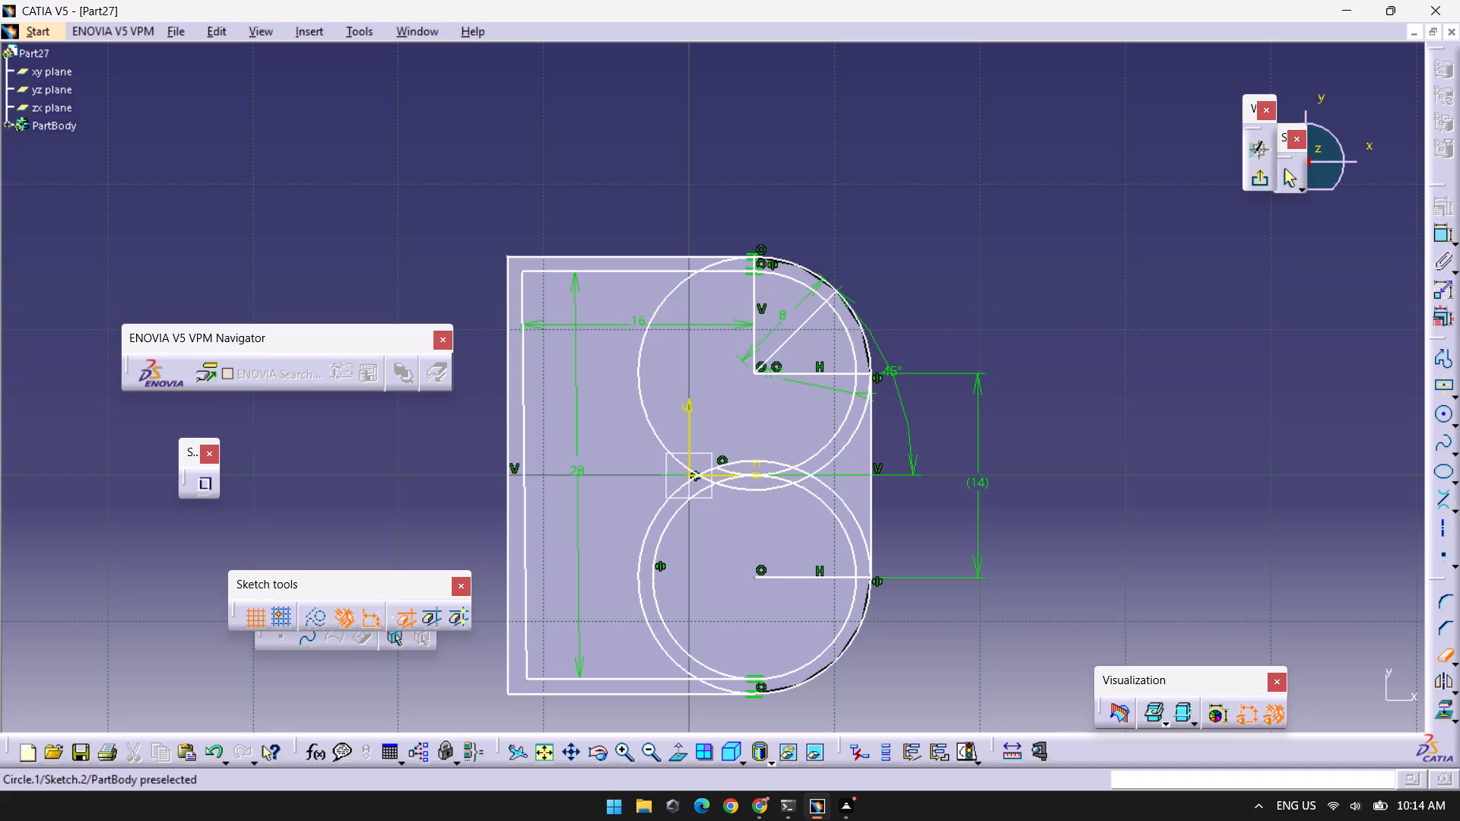
pyautogui.click(641, 407)
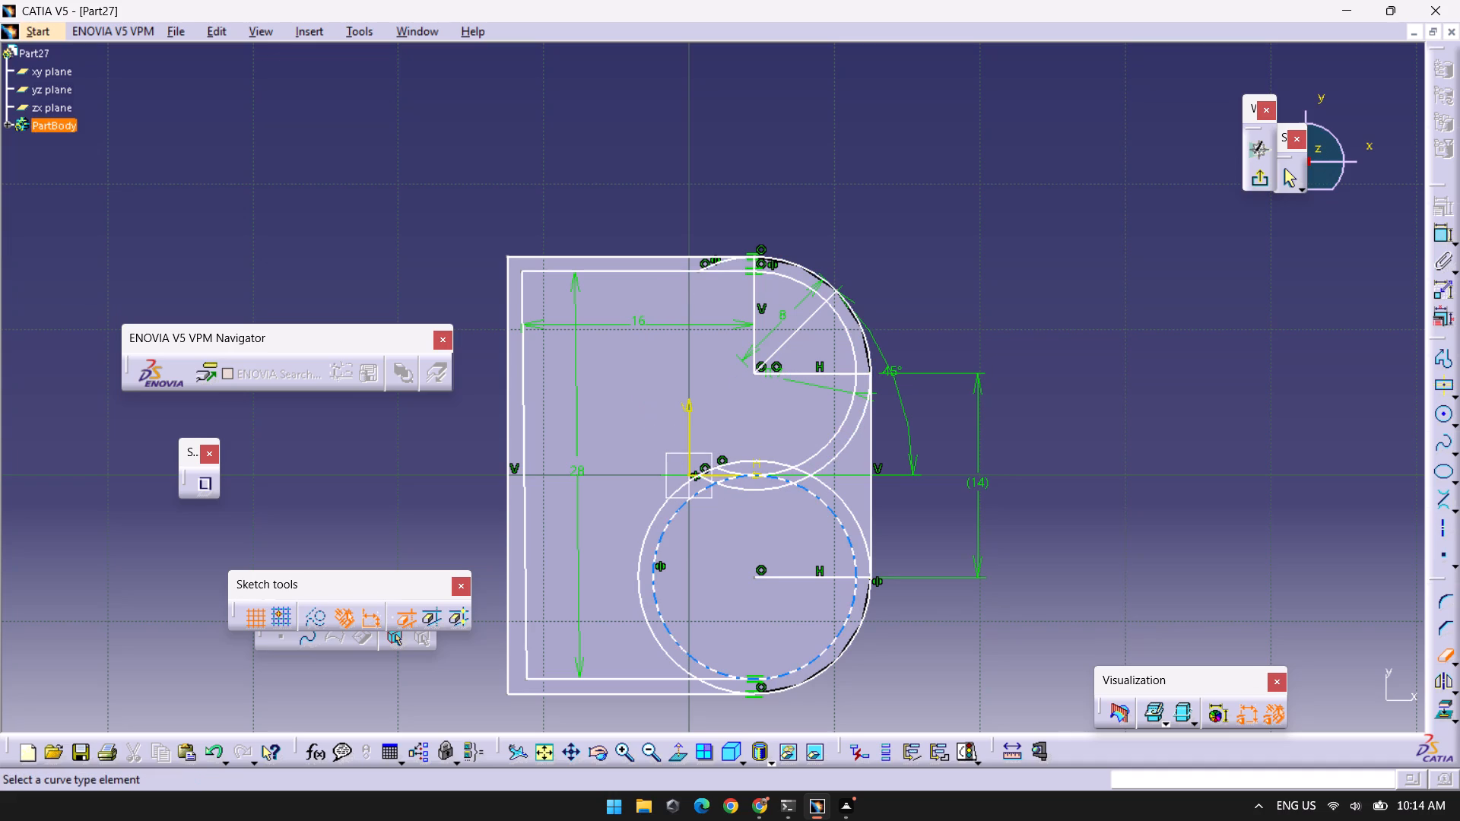
pyautogui.click(780, 470)
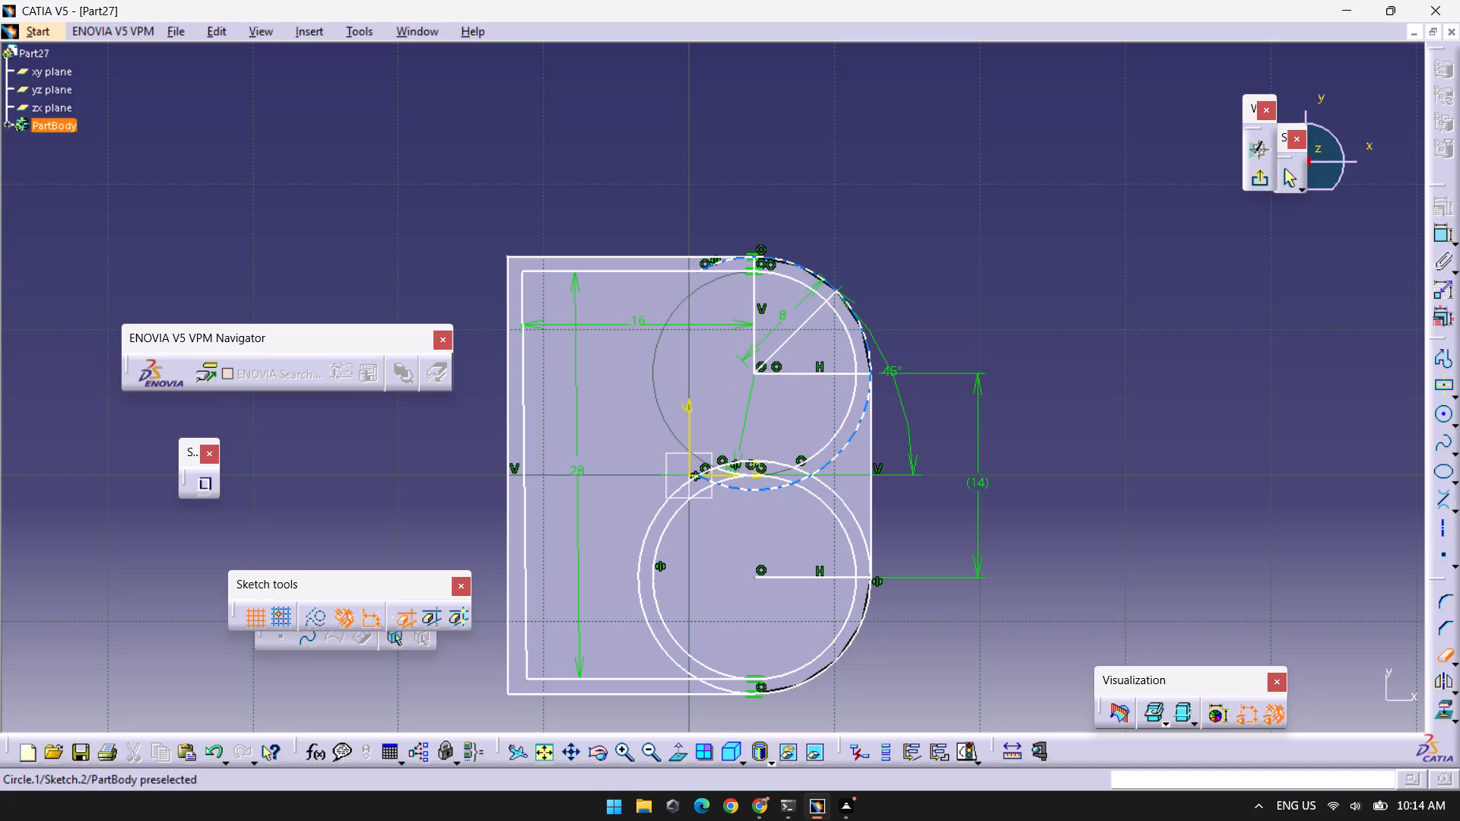
pyautogui.click(775, 487)
pyautogui.click(726, 471)
pyautogui.click(732, 463)
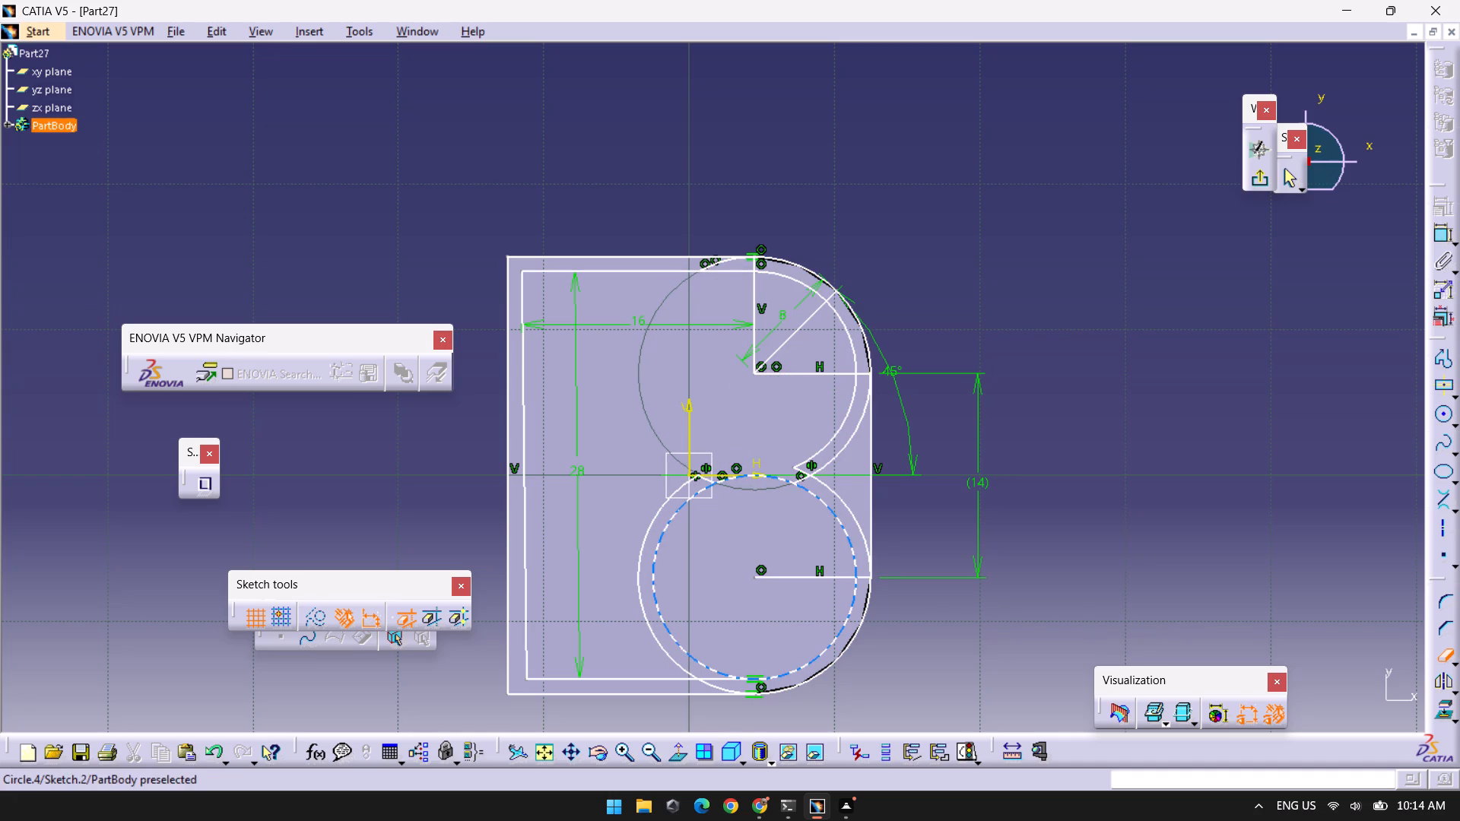
pyautogui.click(741, 477)
pyautogui.click(678, 490)
pyautogui.click(687, 499)
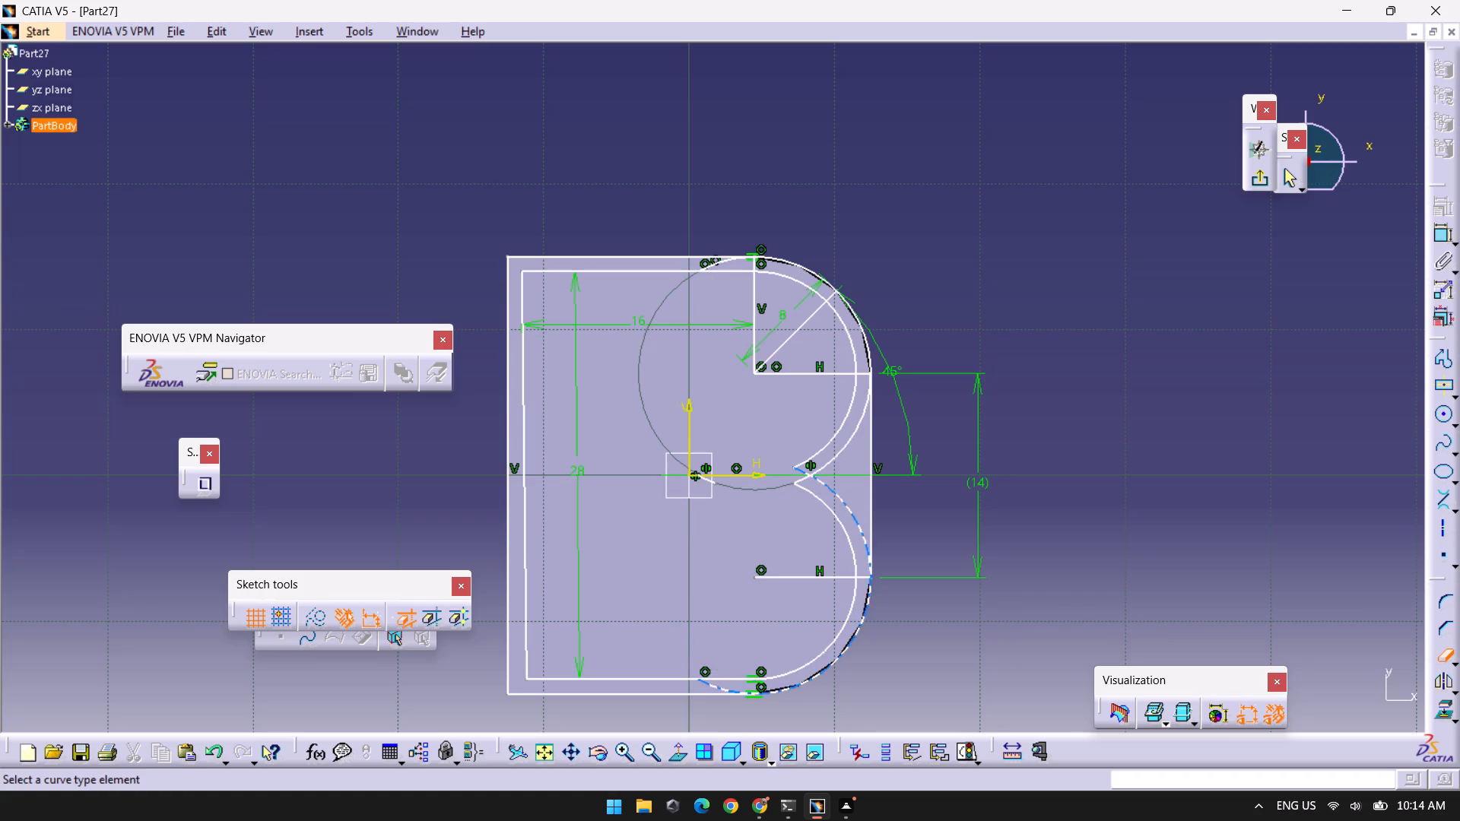
pyautogui.click(814, 494)
pyautogui.click(828, 489)
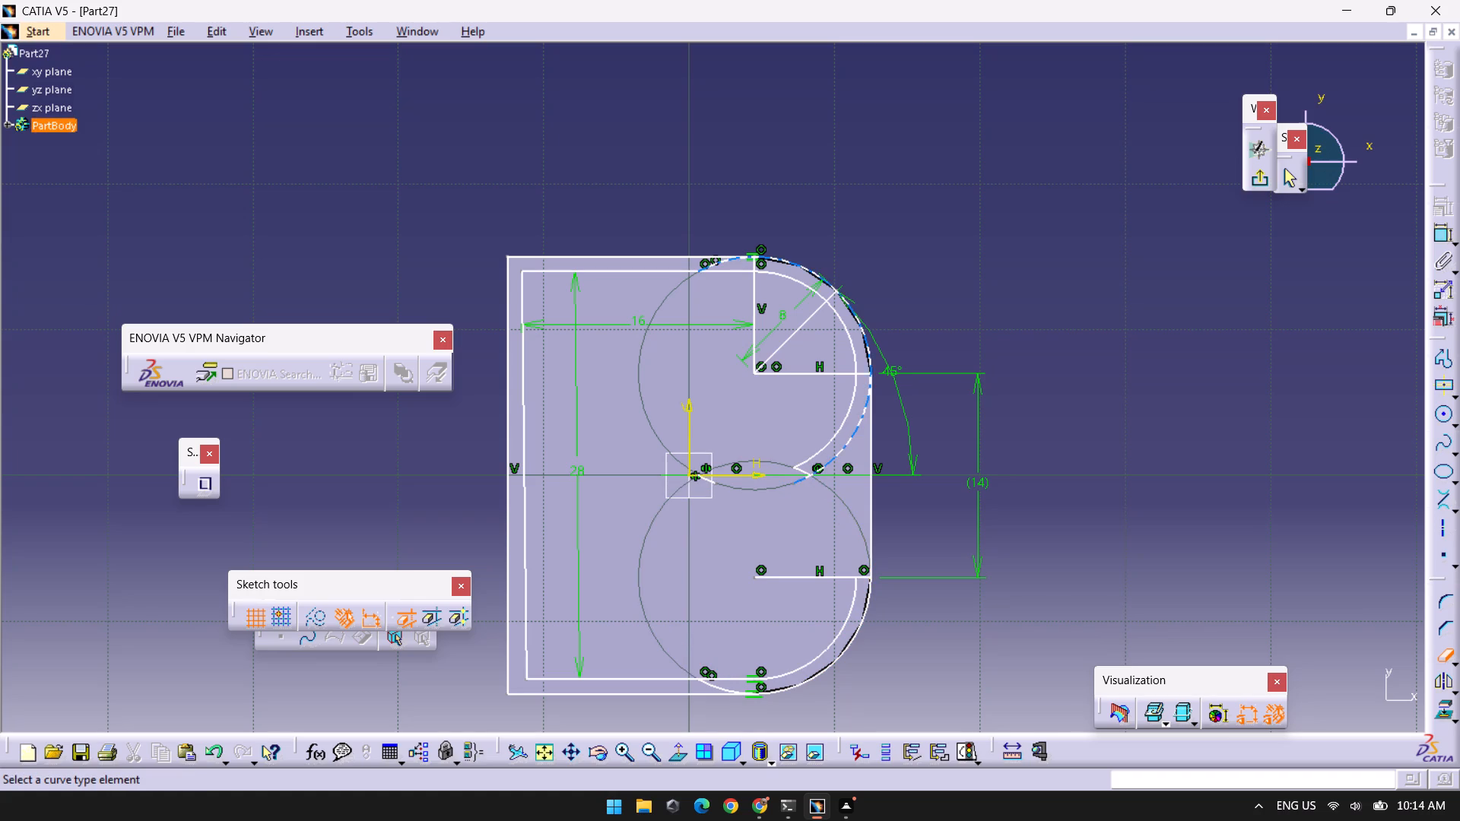
pyautogui.click(832, 453)
pyautogui.click(833, 435)
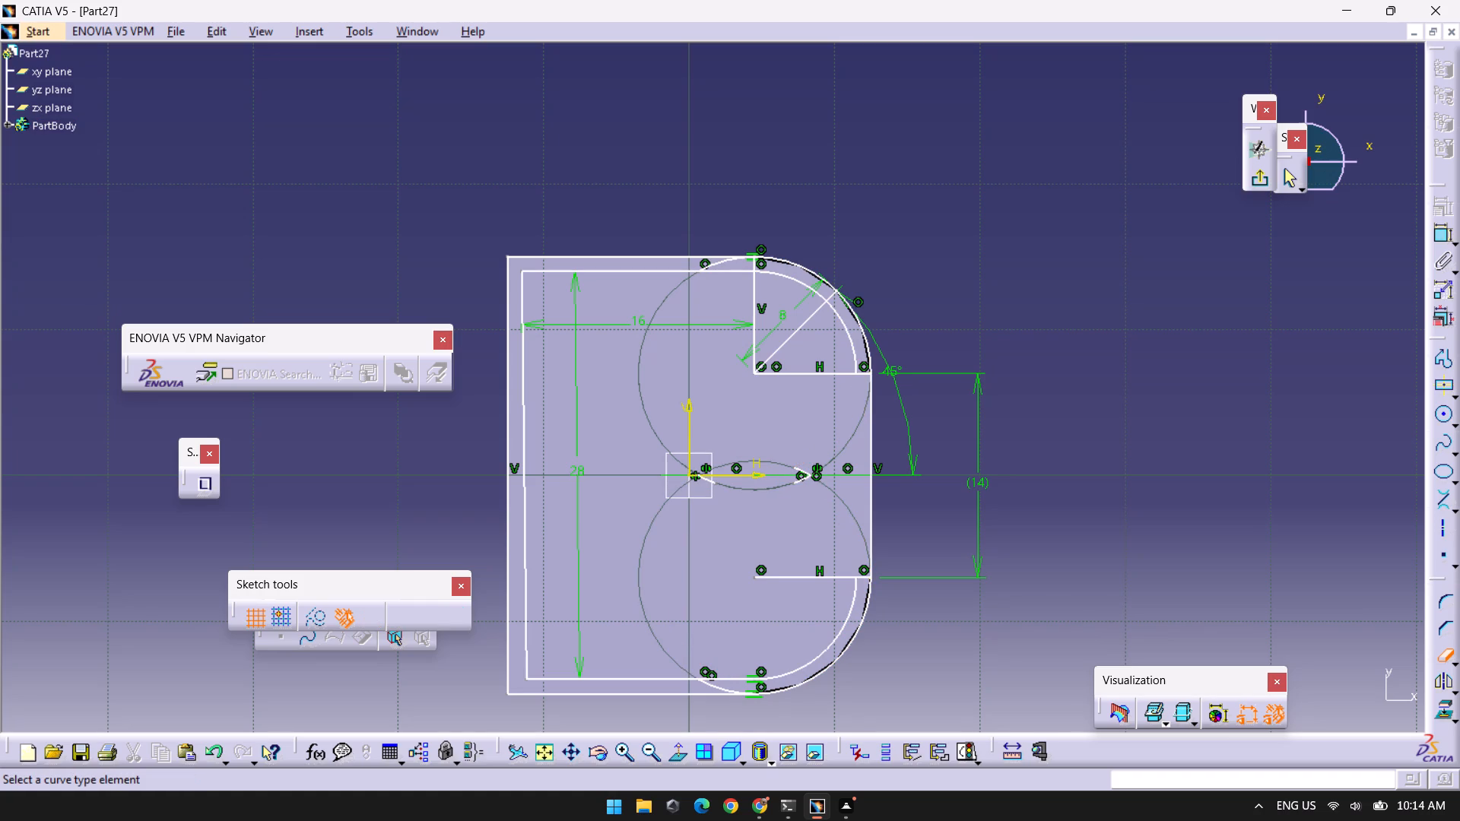
# Trim away the radial construction lines inside the corner arcs, including the stubs between arcs, converting the diagonal's length constraint into a distance.
pyautogui.click(830, 373)
pyautogui.click(788, 346)
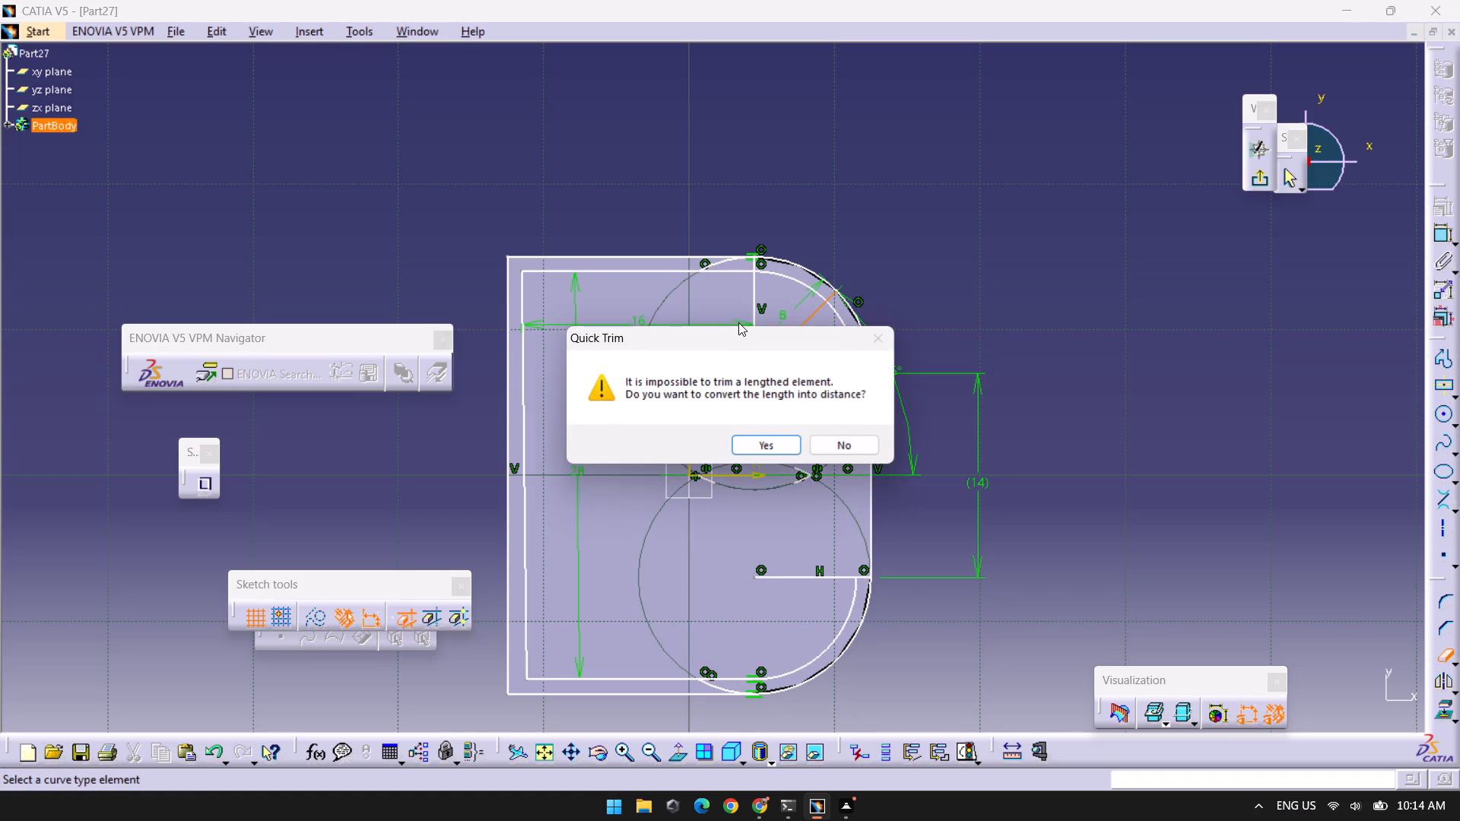
pyautogui.click(776, 436)
pyautogui.click(759, 333)
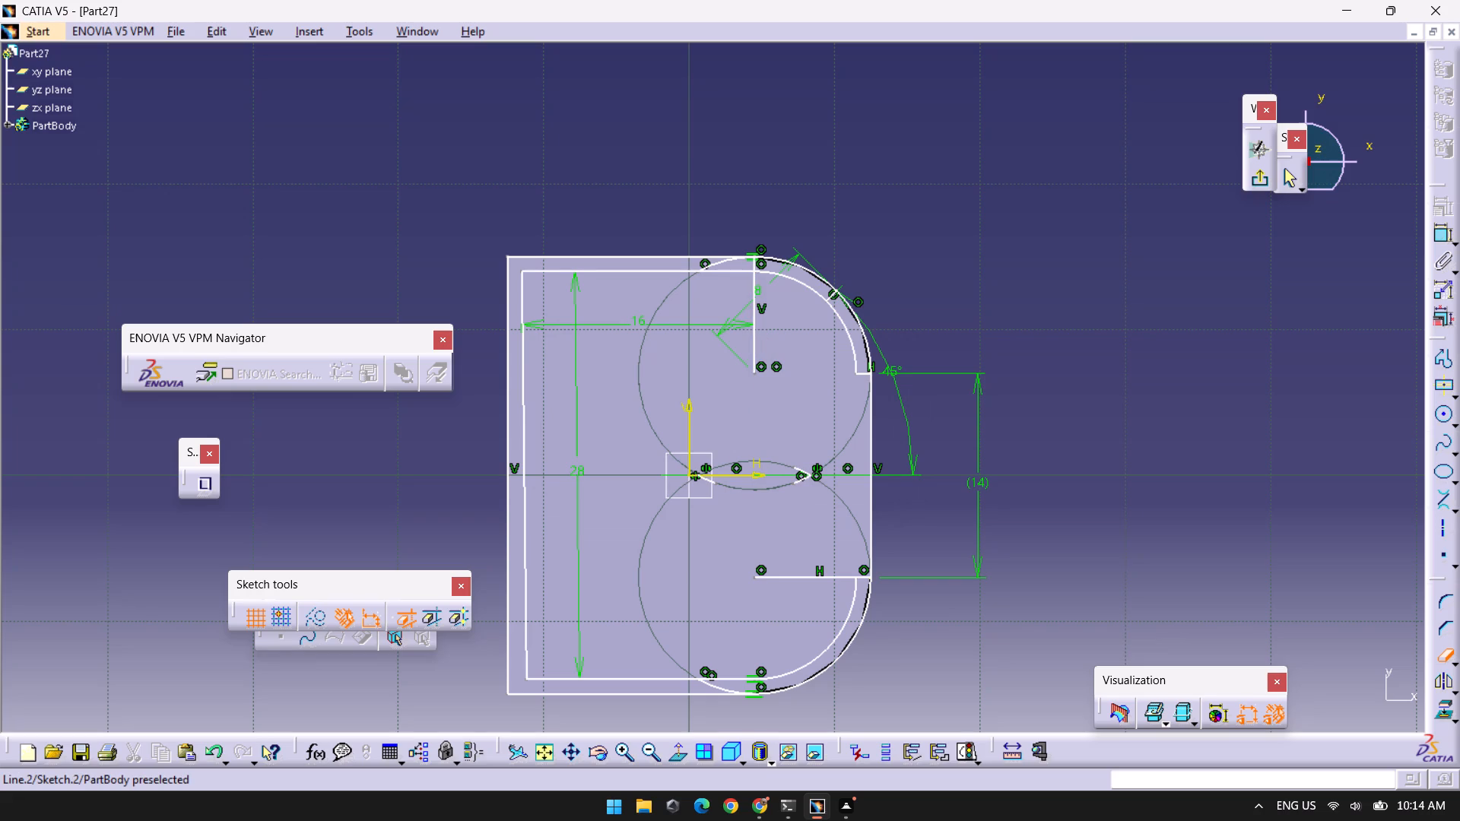
pyautogui.click(747, 334)
pyautogui.click(752, 334)
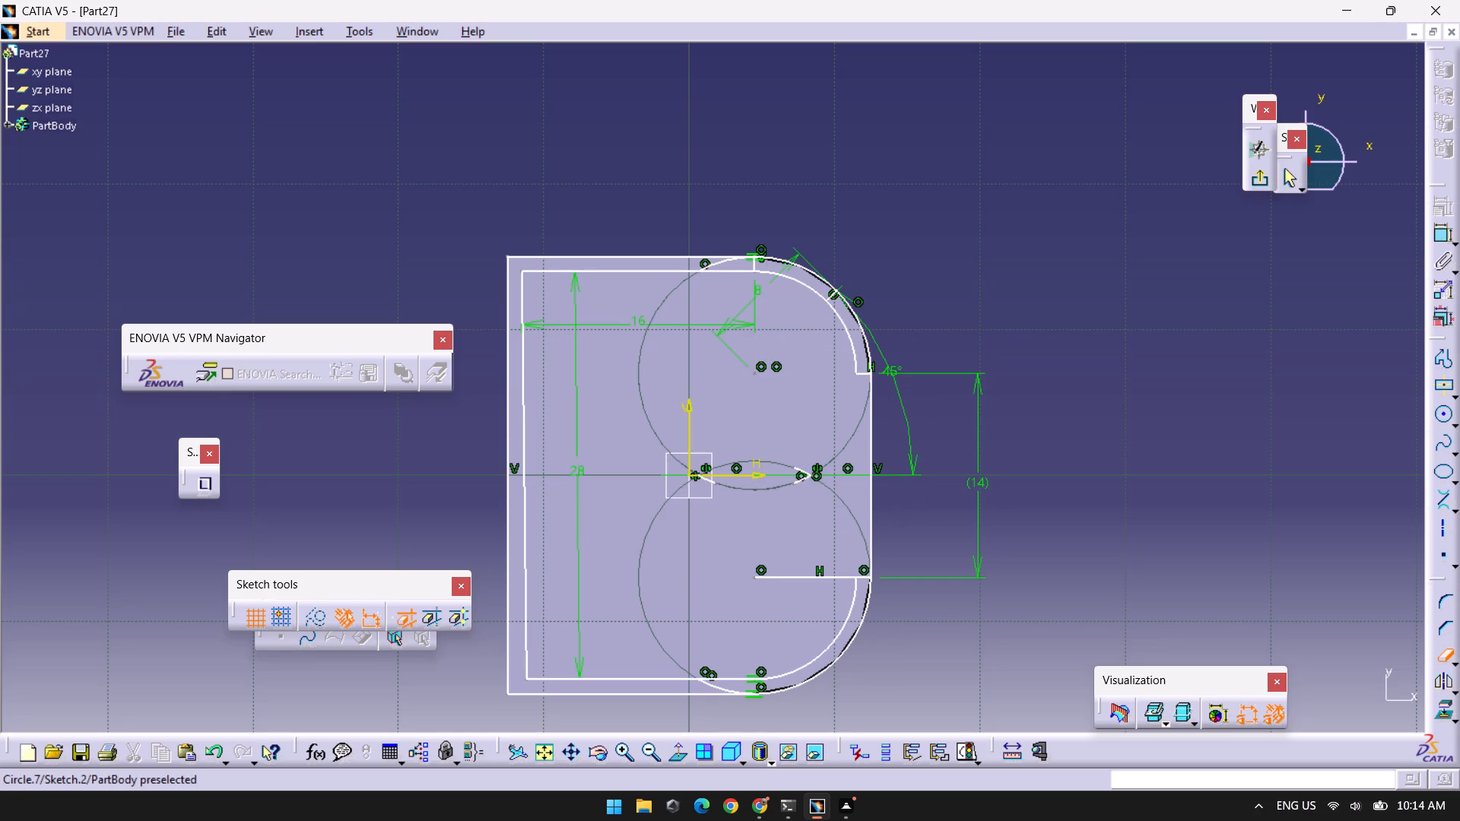
pyautogui.click(818, 575)
pyautogui.click(756, 263)
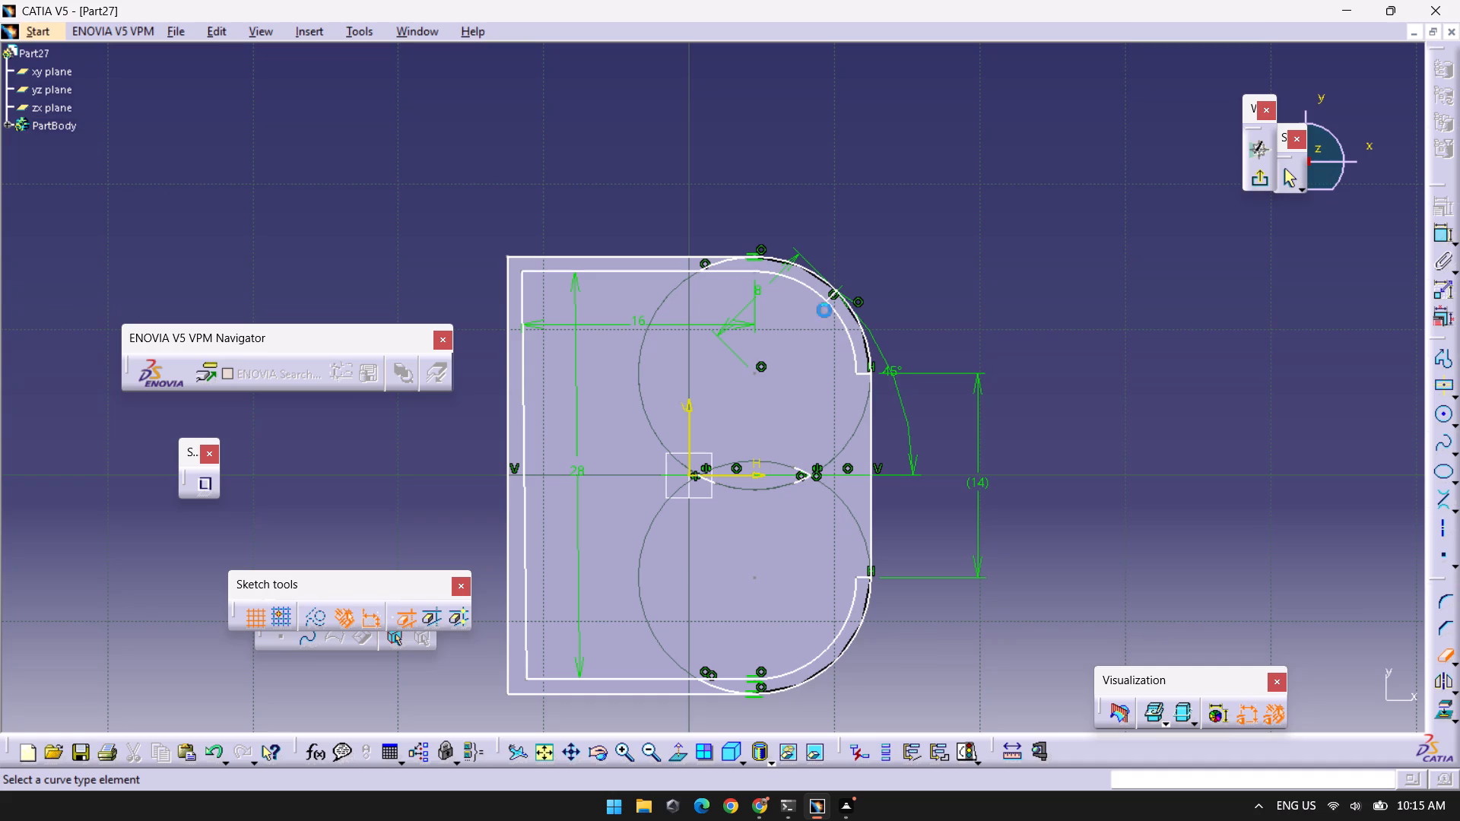
pyautogui.click(865, 376)
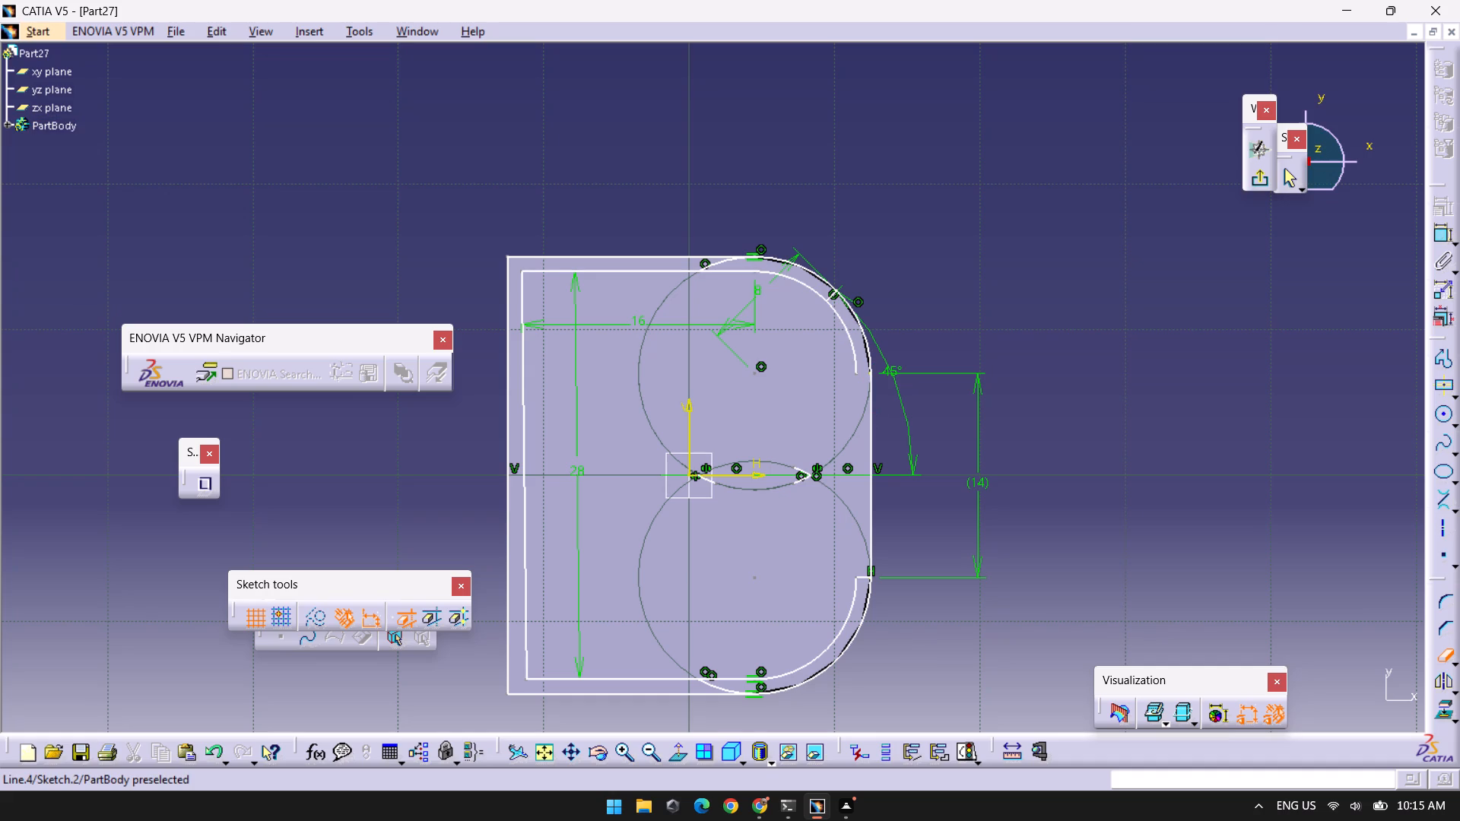
pyautogui.click(862, 580)
pyautogui.click(865, 577)
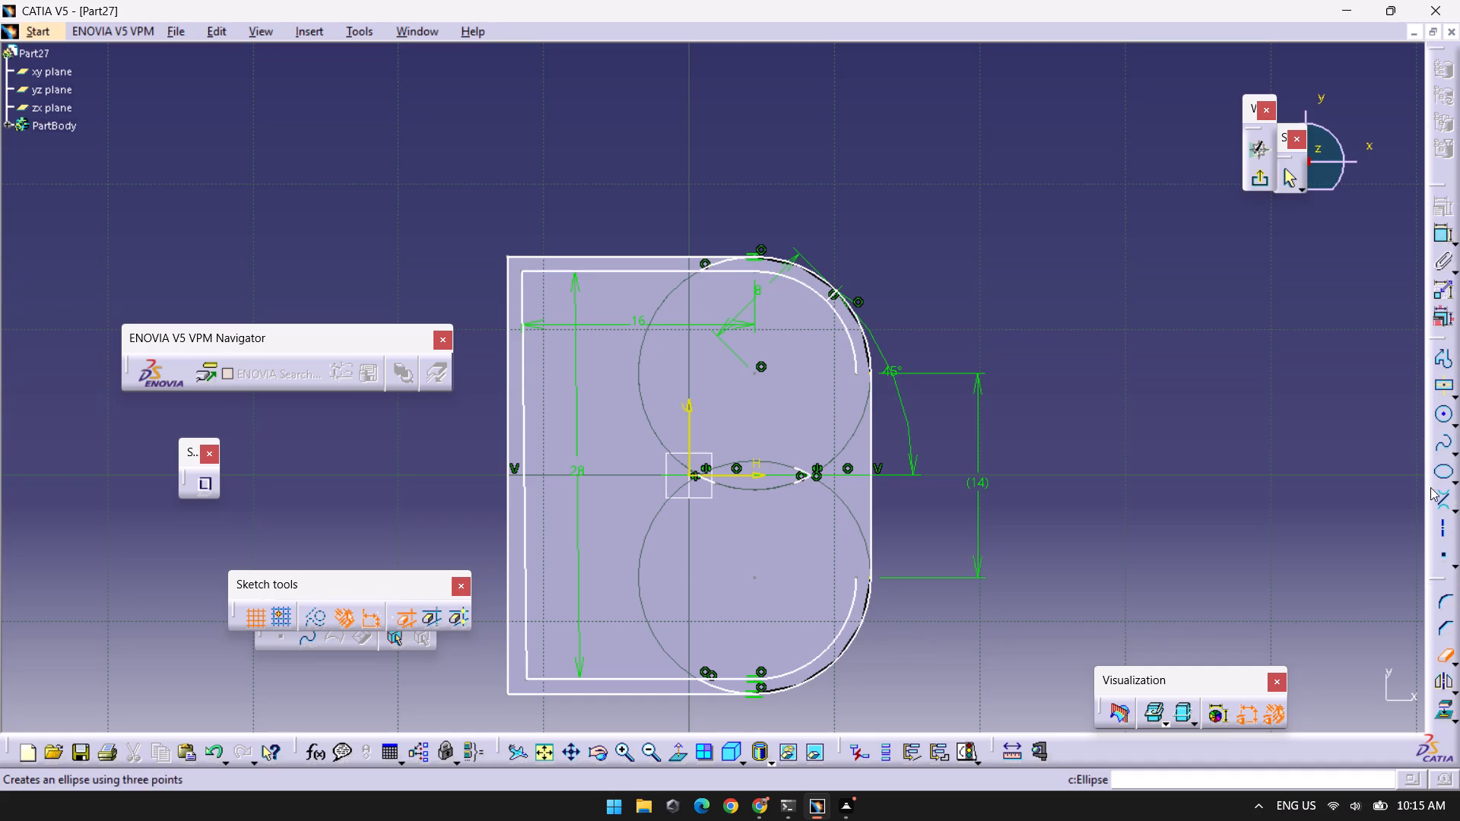
# Draw a vertical line joining the front ends of the lower and upper 7 mm radius arcs.
pyautogui.click(1455, 507)
pyautogui.click(1341, 523)
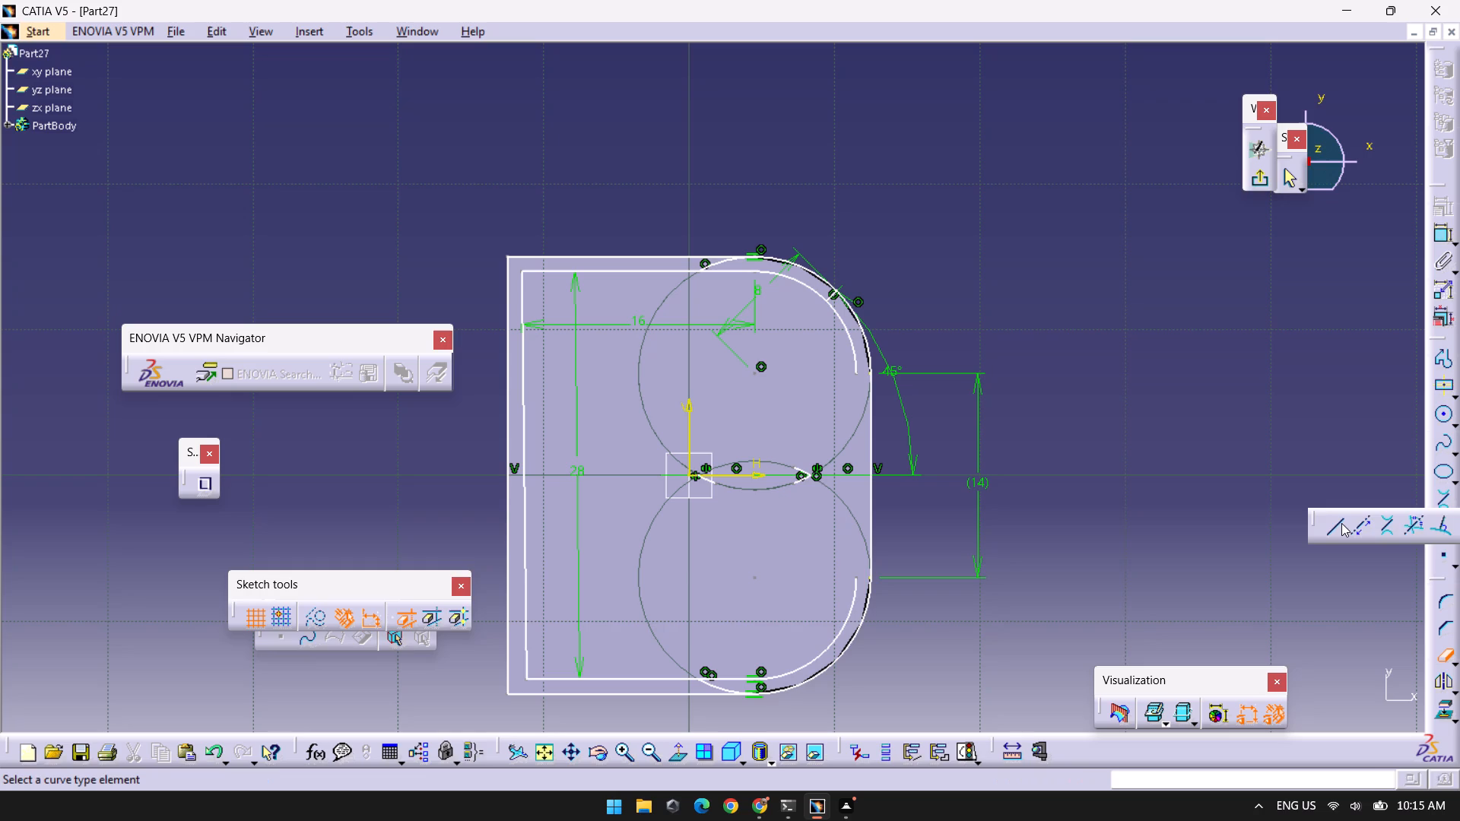
pyautogui.moveTo(859, 504); pyautogui.dragTo(875, 319, button='middle')
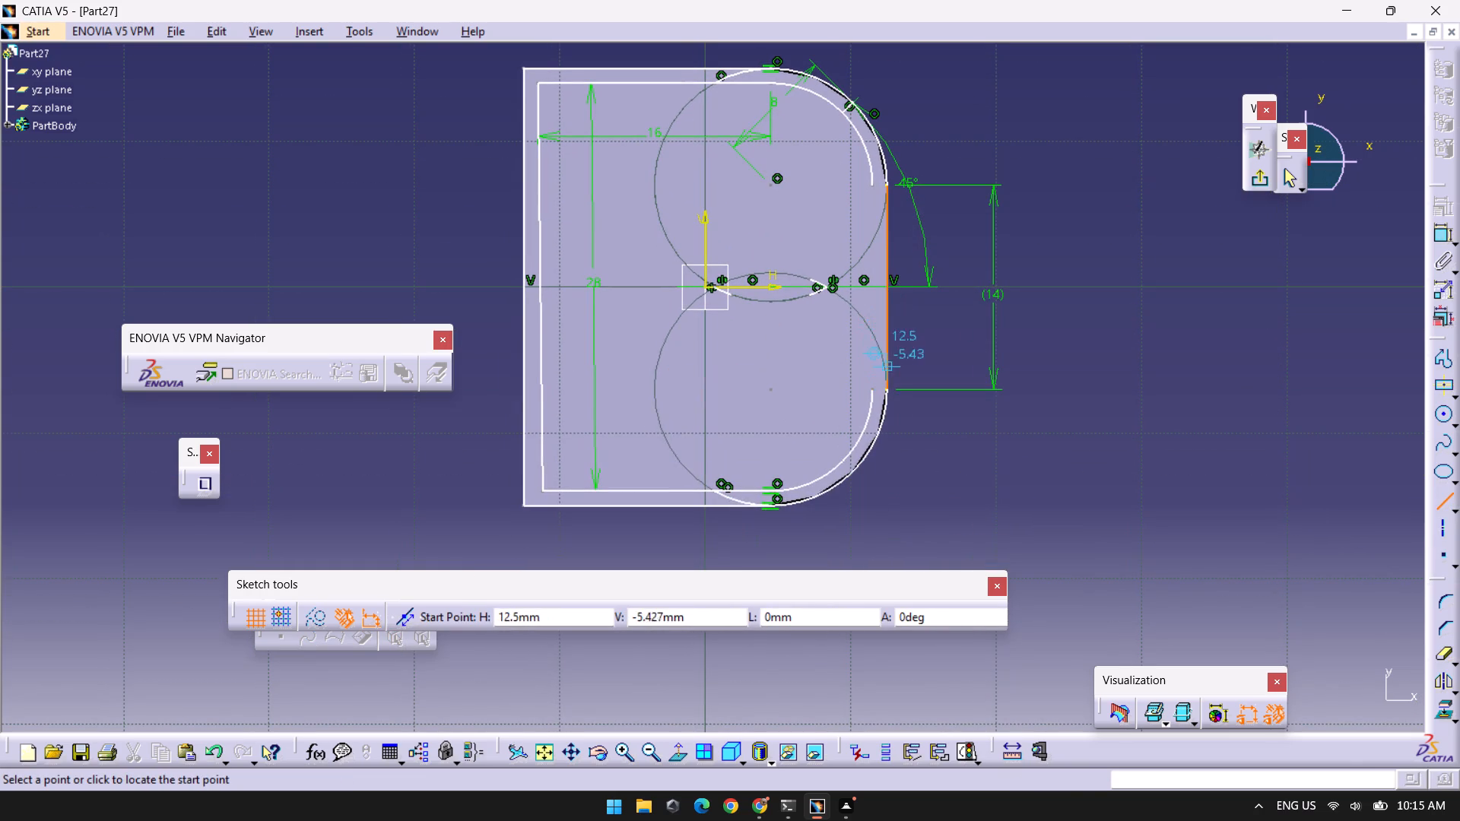
pyautogui.click(871, 388)
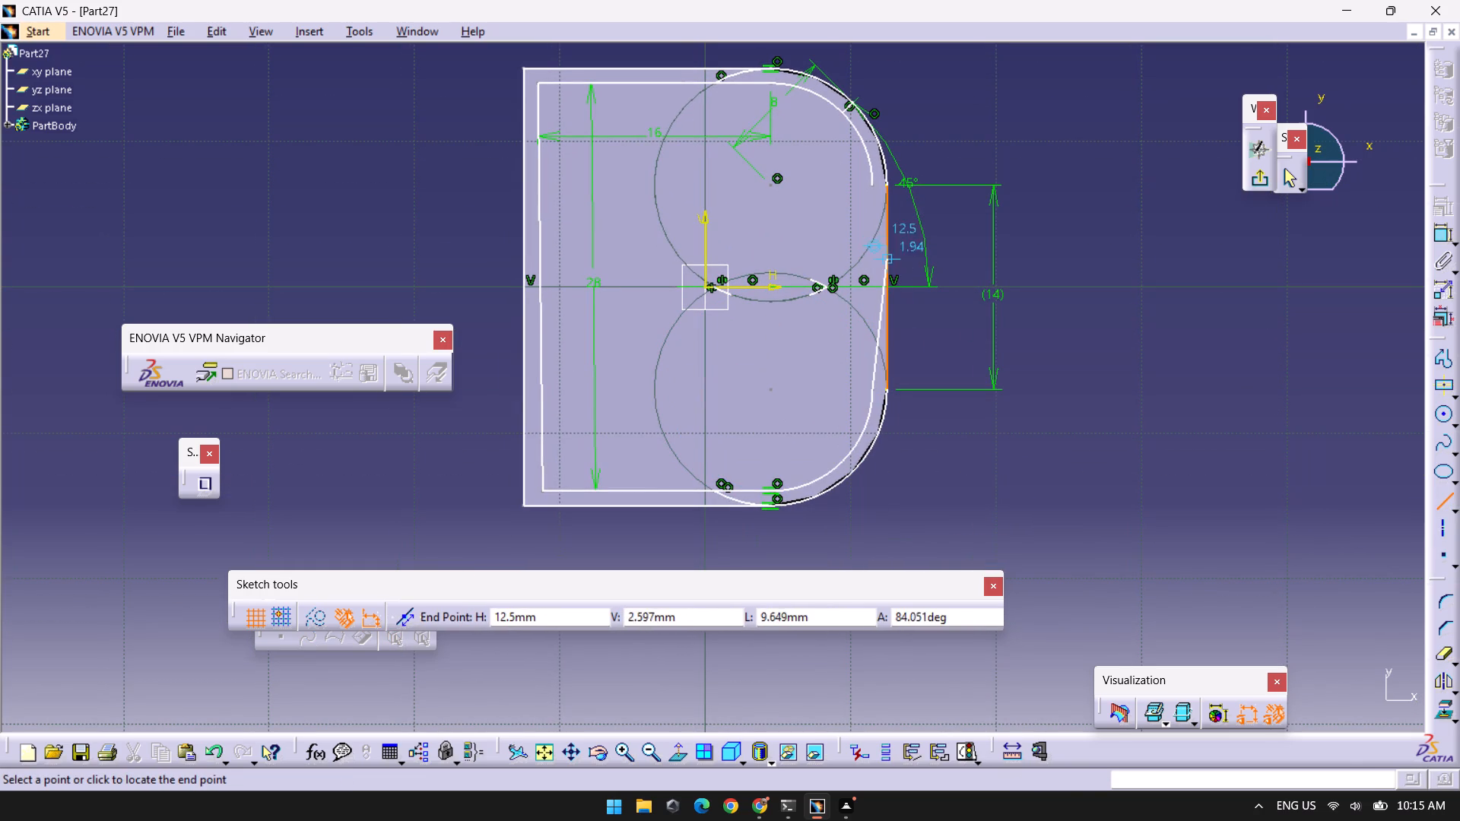
pyautogui.click(874, 184)
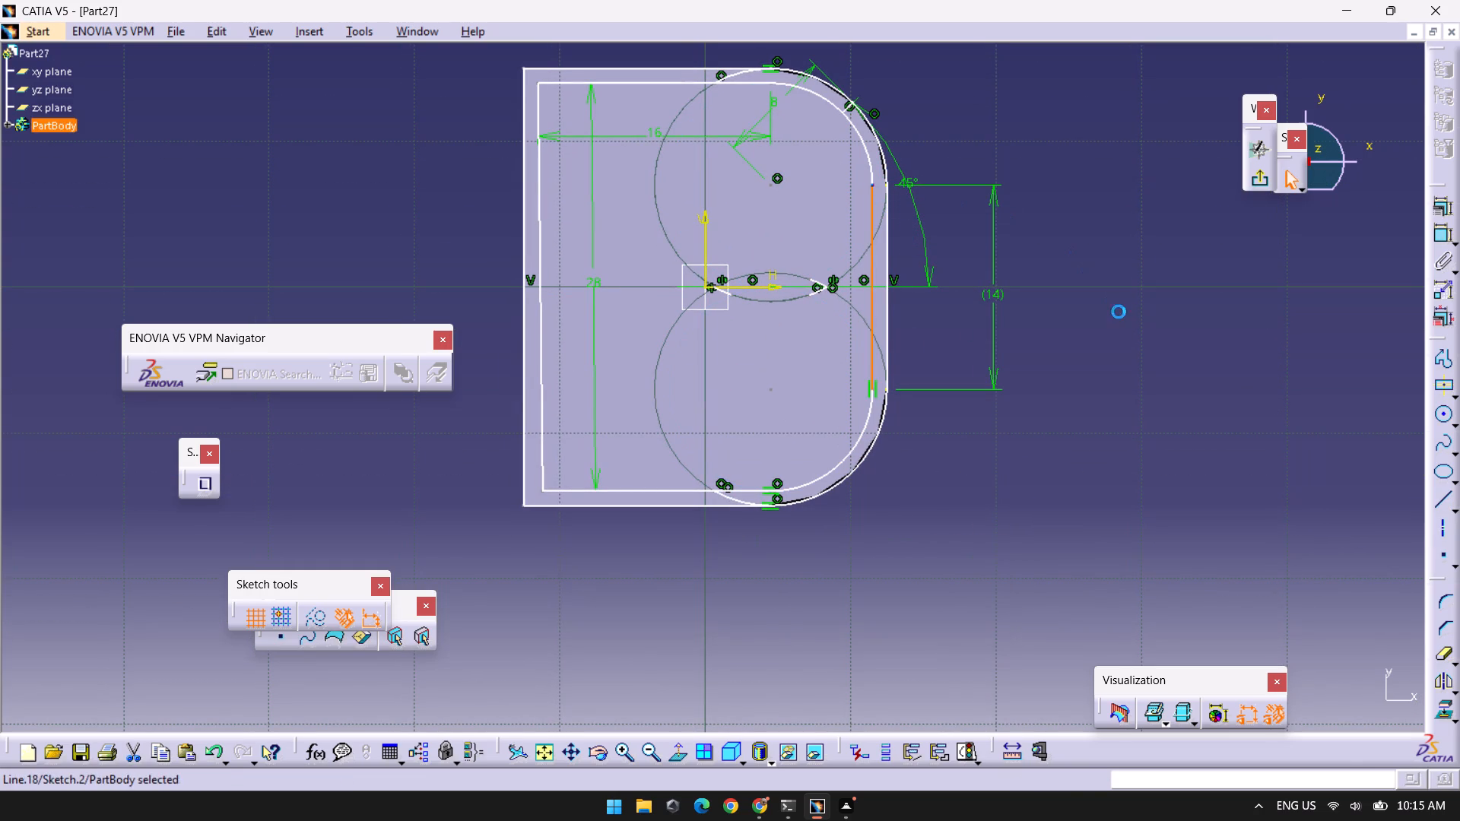
pyautogui.click(1119, 312)
# Delete the leftover arc fragments near the horizontal axis where the circles crossed.
pyautogui.moveTo(805, 353); pyautogui.dragTo(751, 267)
pyautogui.moveTo(698, 245); pyautogui.dragTo(828, 317)
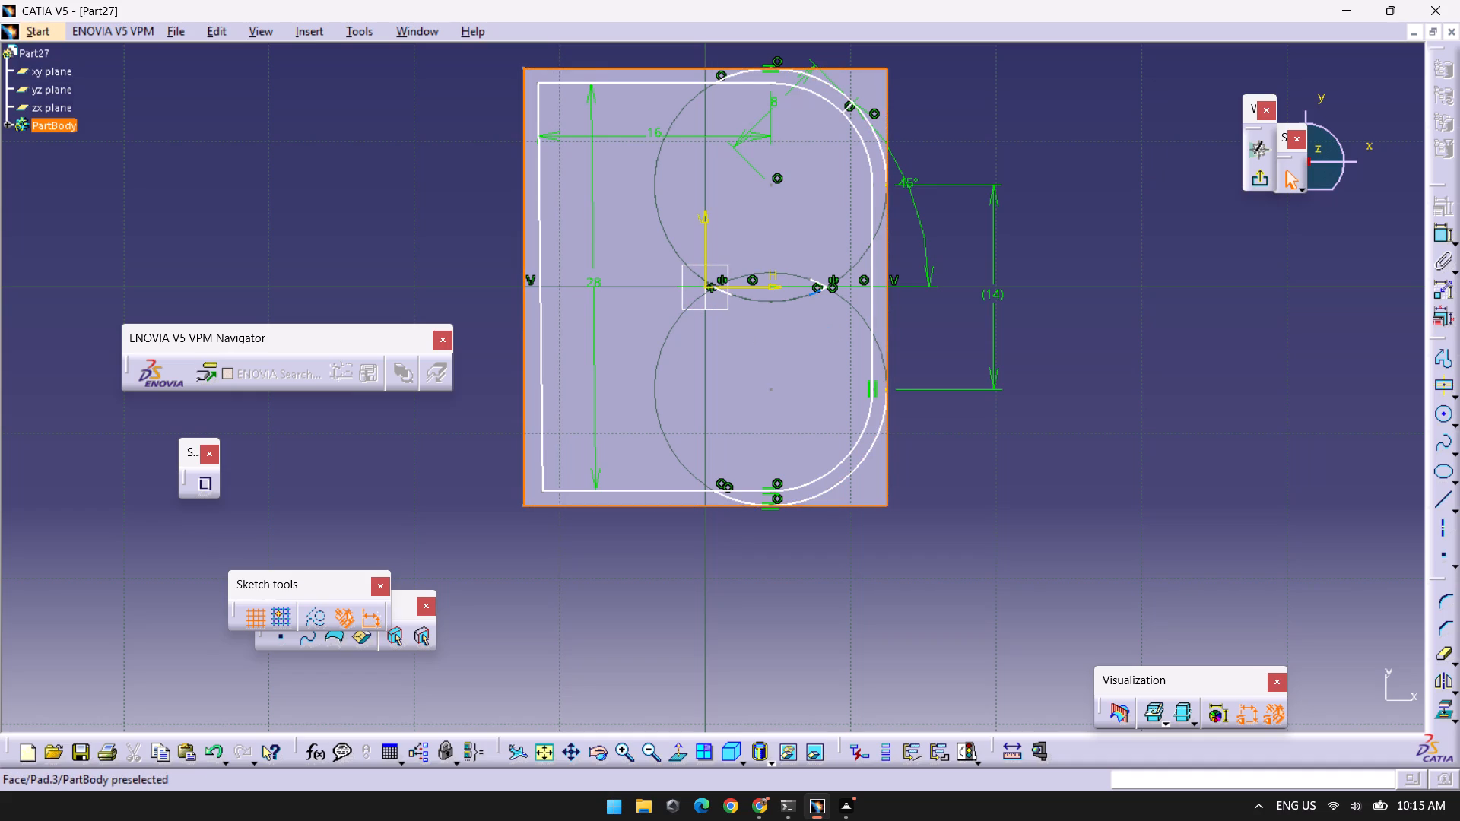
pyautogui.click(821, 290)
pyautogui.keyDown('ctrl'); pyautogui.click(819, 283); pyautogui.keyUp('ctrl')
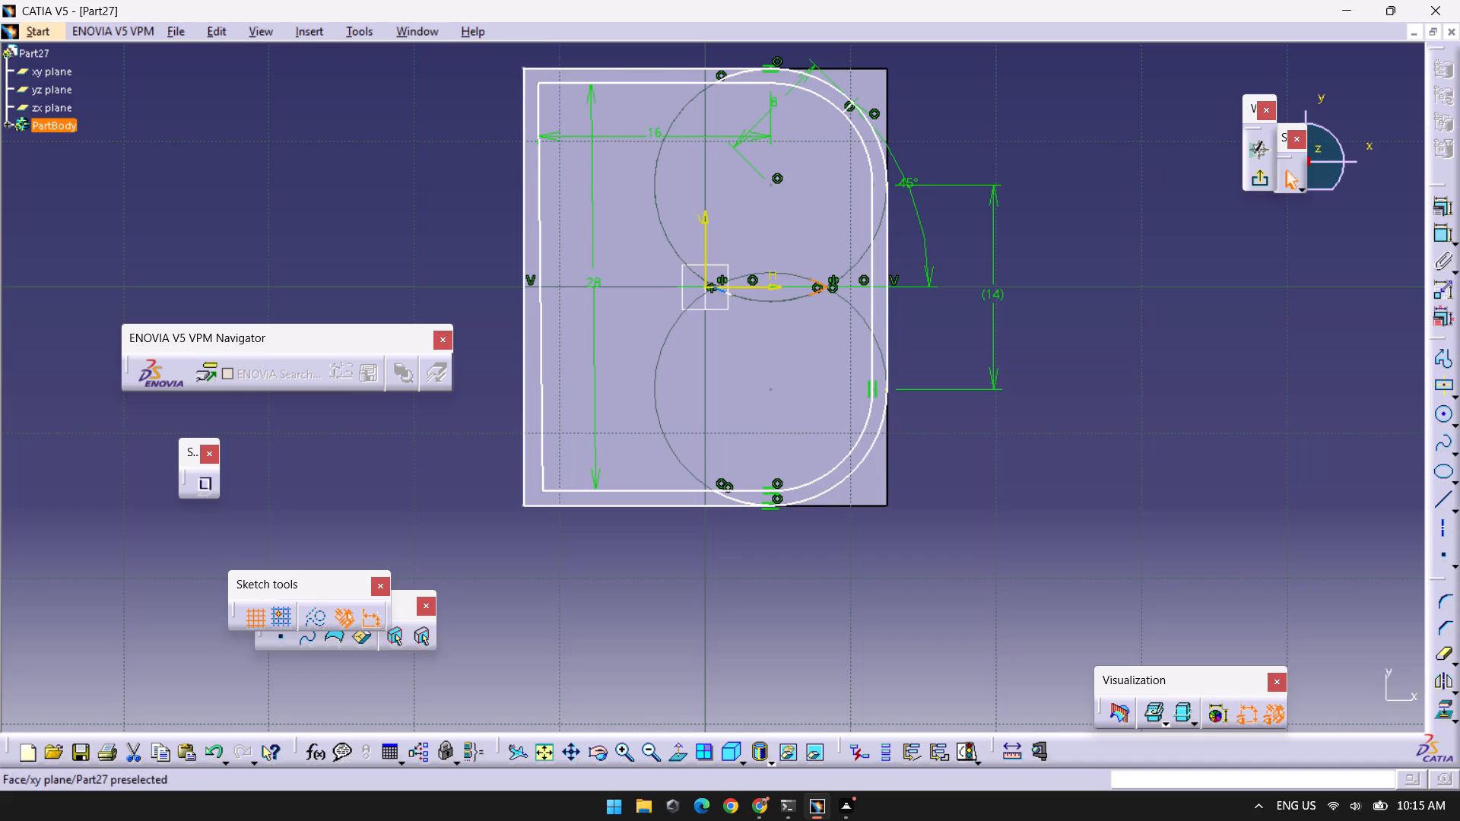
pyautogui.keyDown('ctrl'); pyautogui.click(723, 292); pyautogui.keyUp('ctrl')
pyautogui.press('Delete')
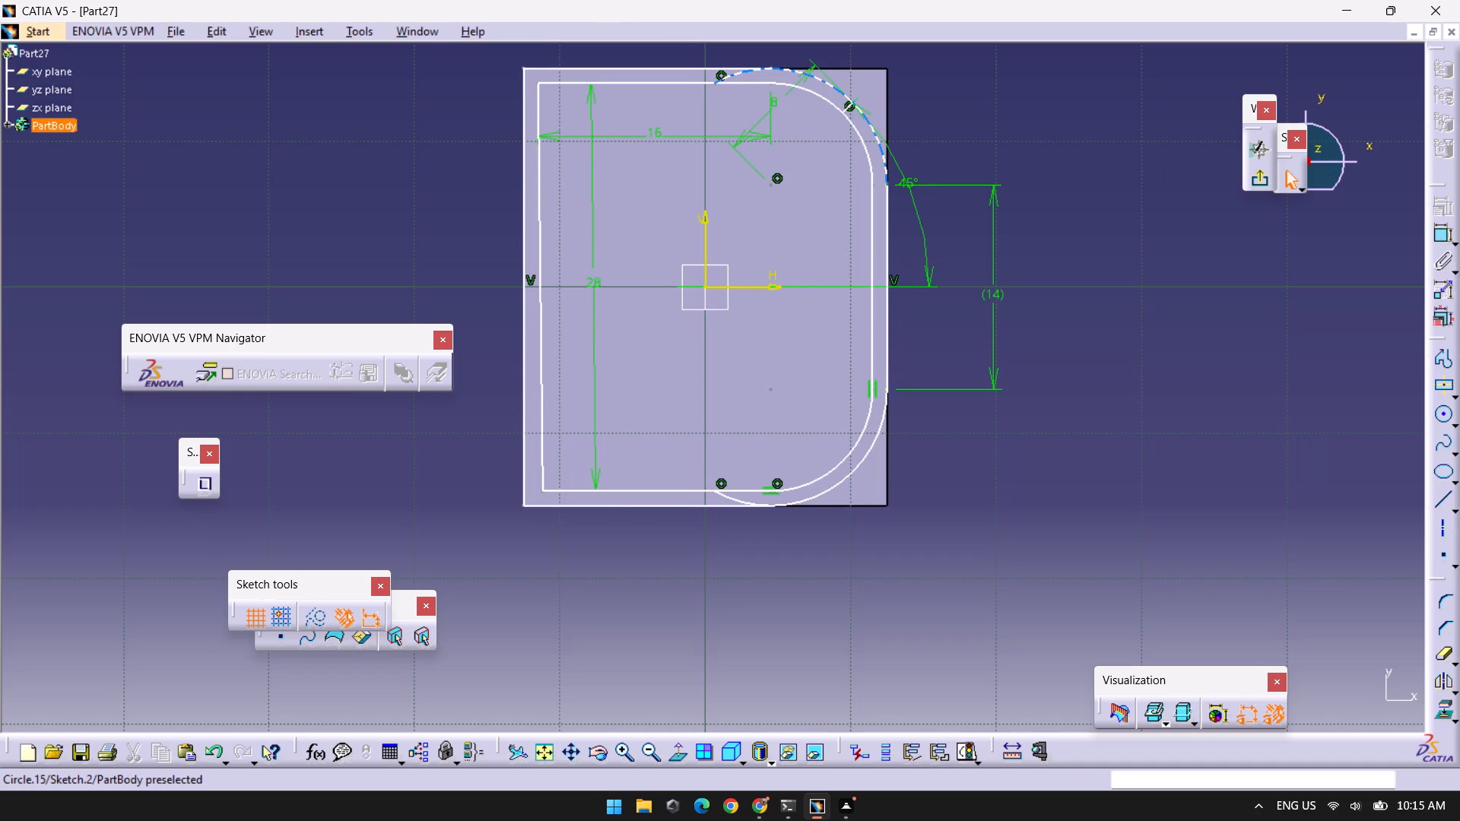
# Quick Trim the 8 mm radius arcs' ends that overrun the horizontal edges, plus the diagonal stub at the upper front corner.
pyautogui.click(1439, 653)
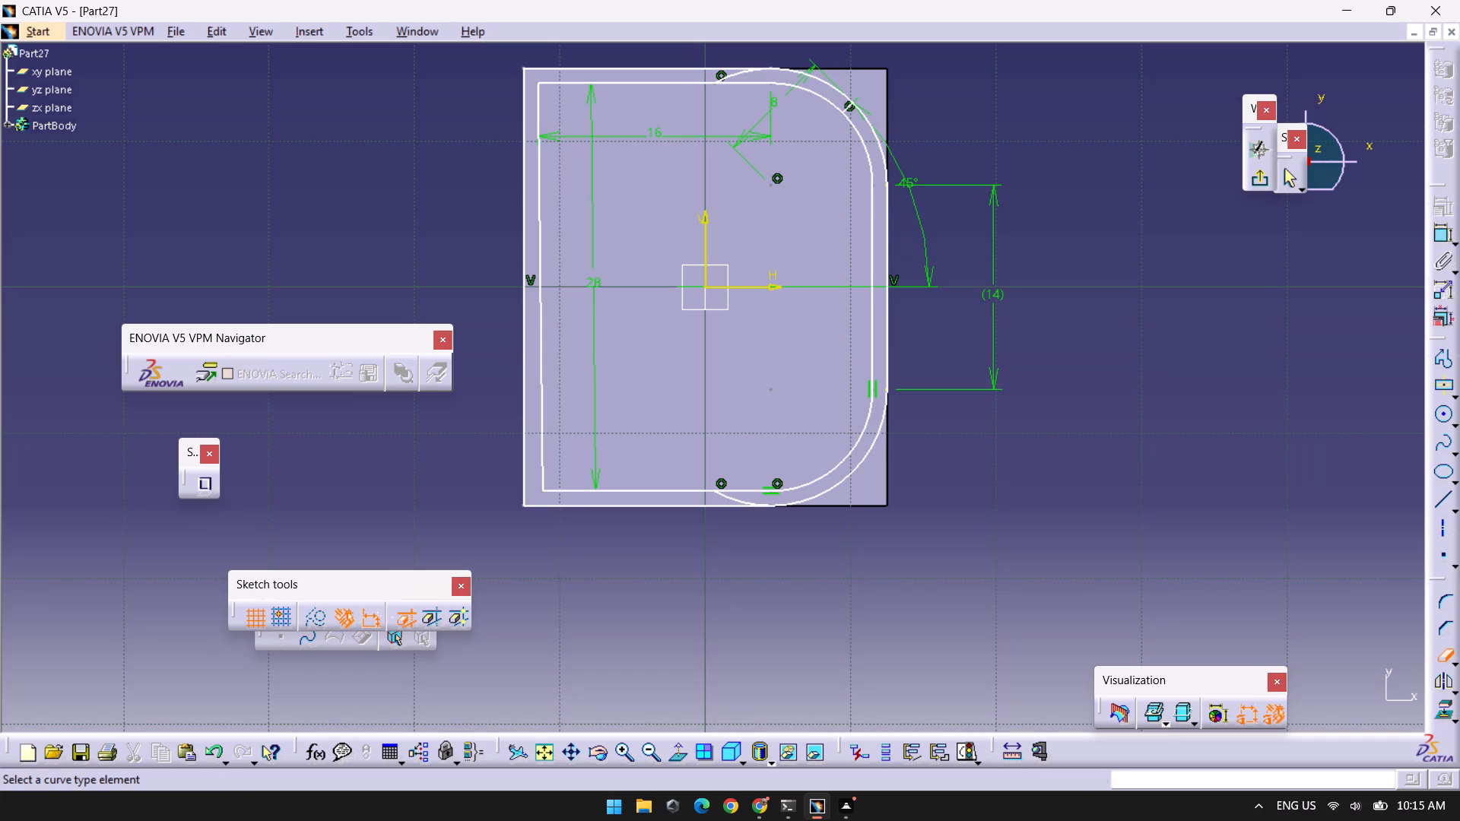
pyautogui.click(731, 74)
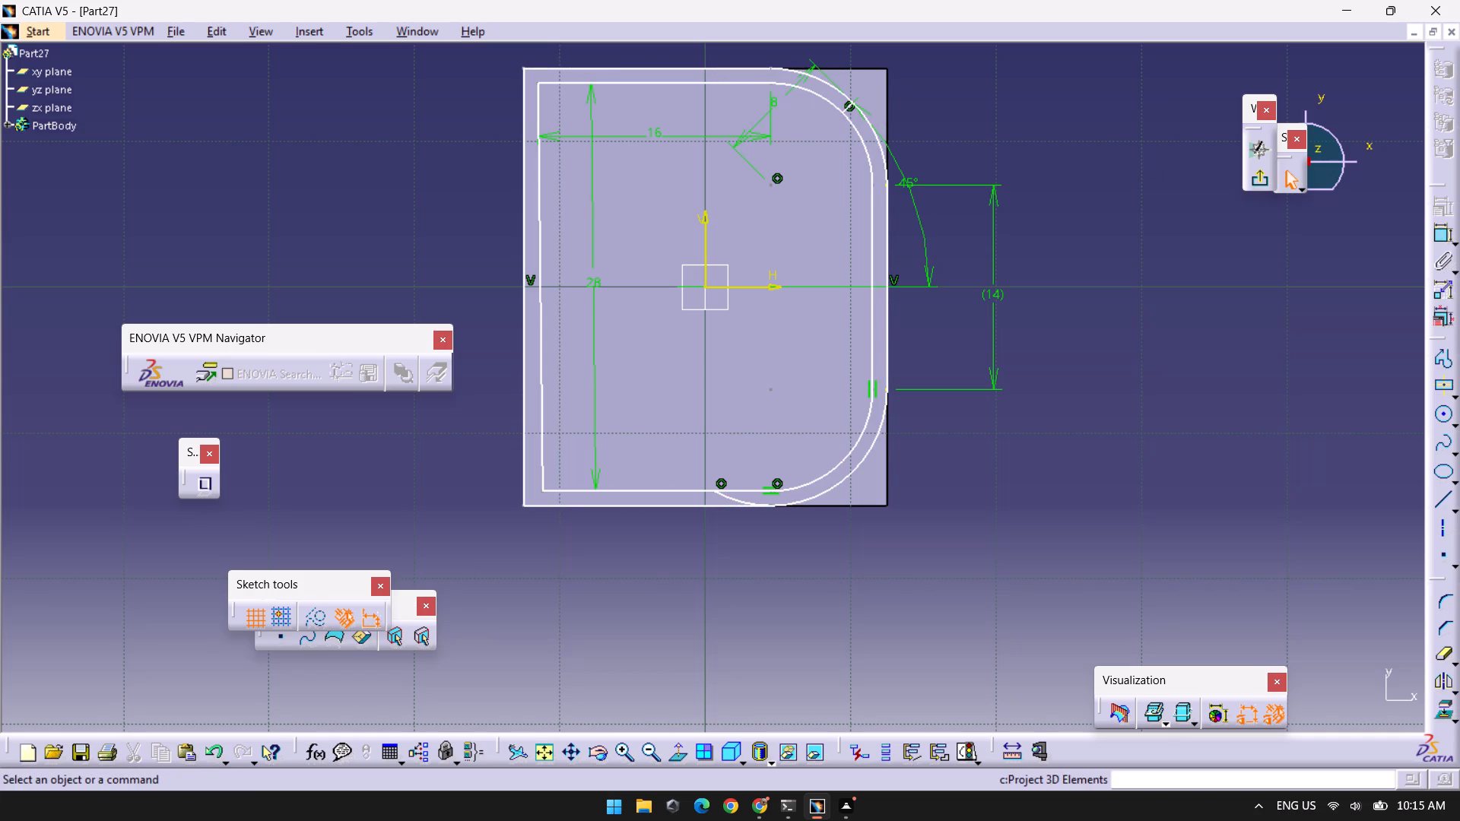
pyautogui.doubleClick(1442, 655)
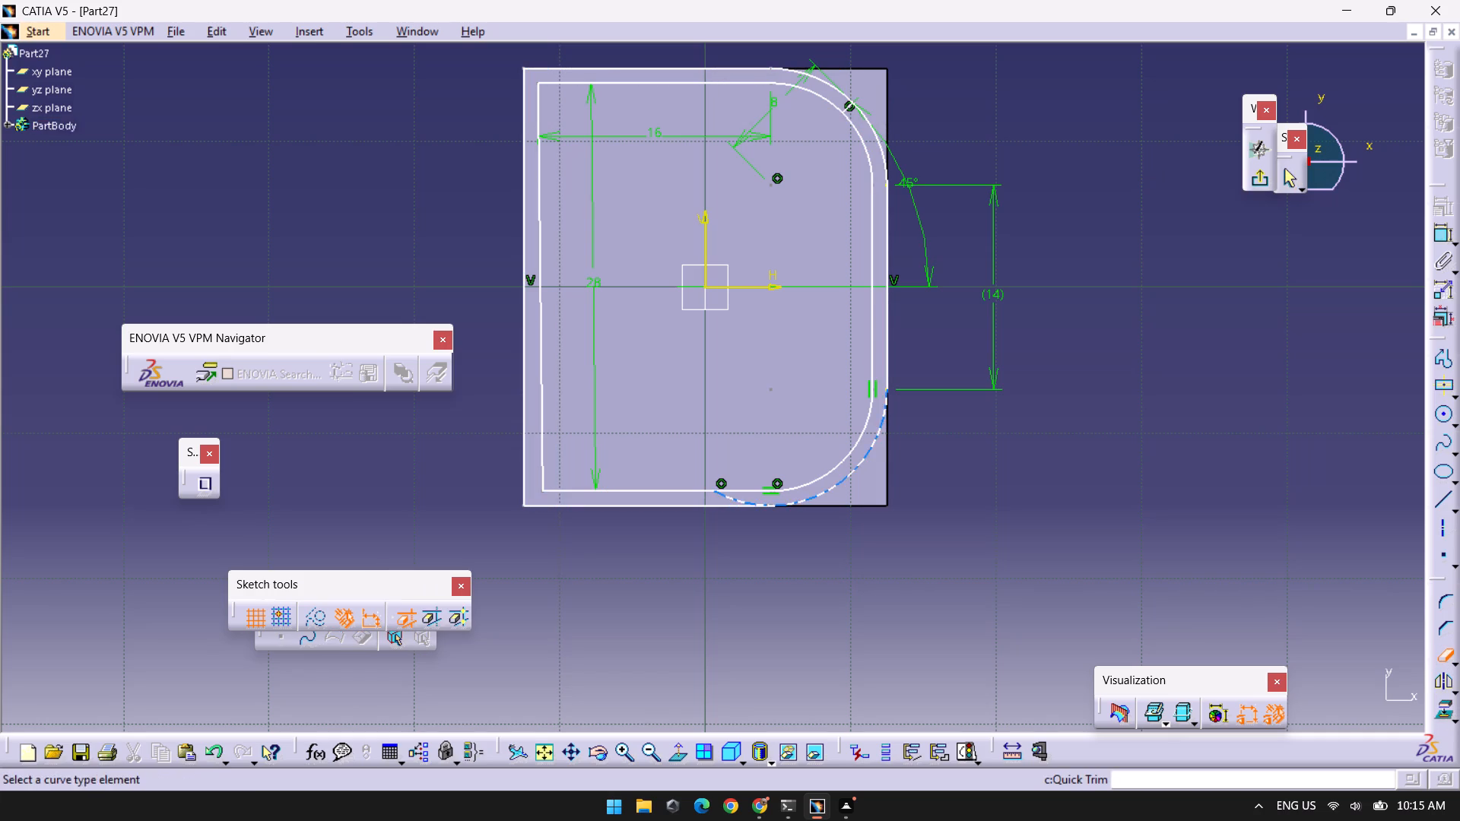
pyautogui.click(736, 500)
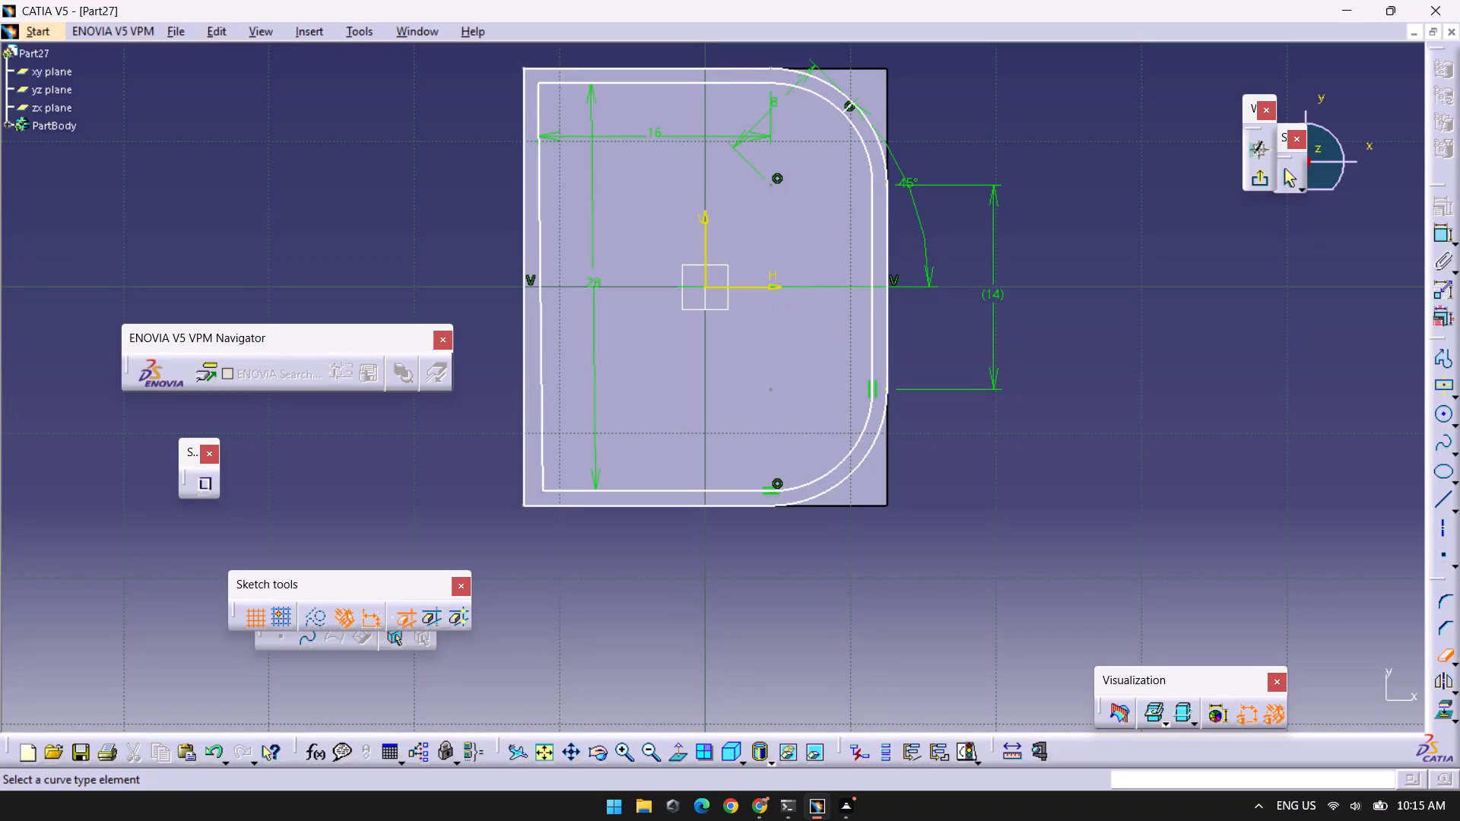
pyautogui.click(847, 106)
pyautogui.click(1218, 421)
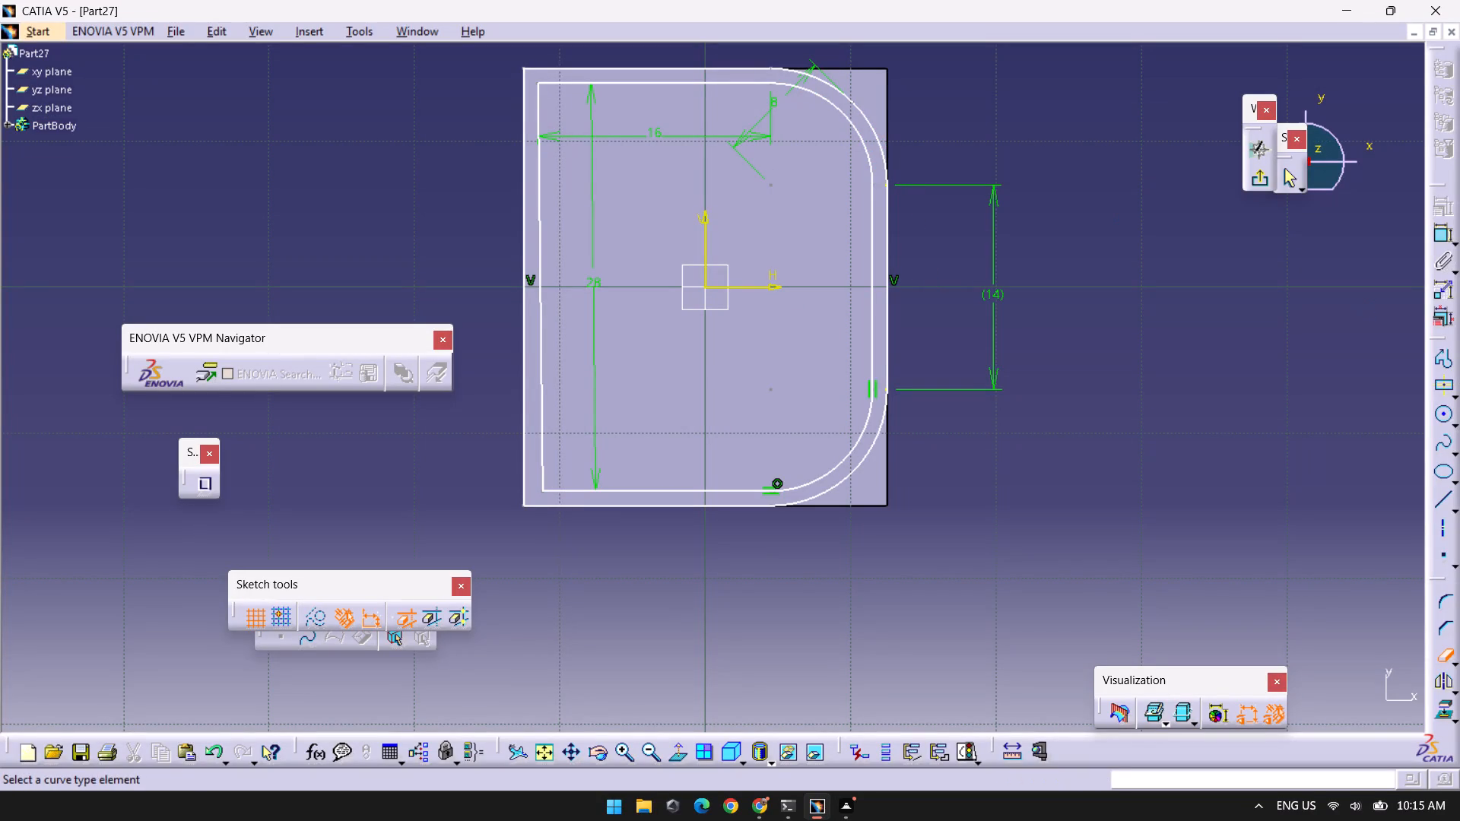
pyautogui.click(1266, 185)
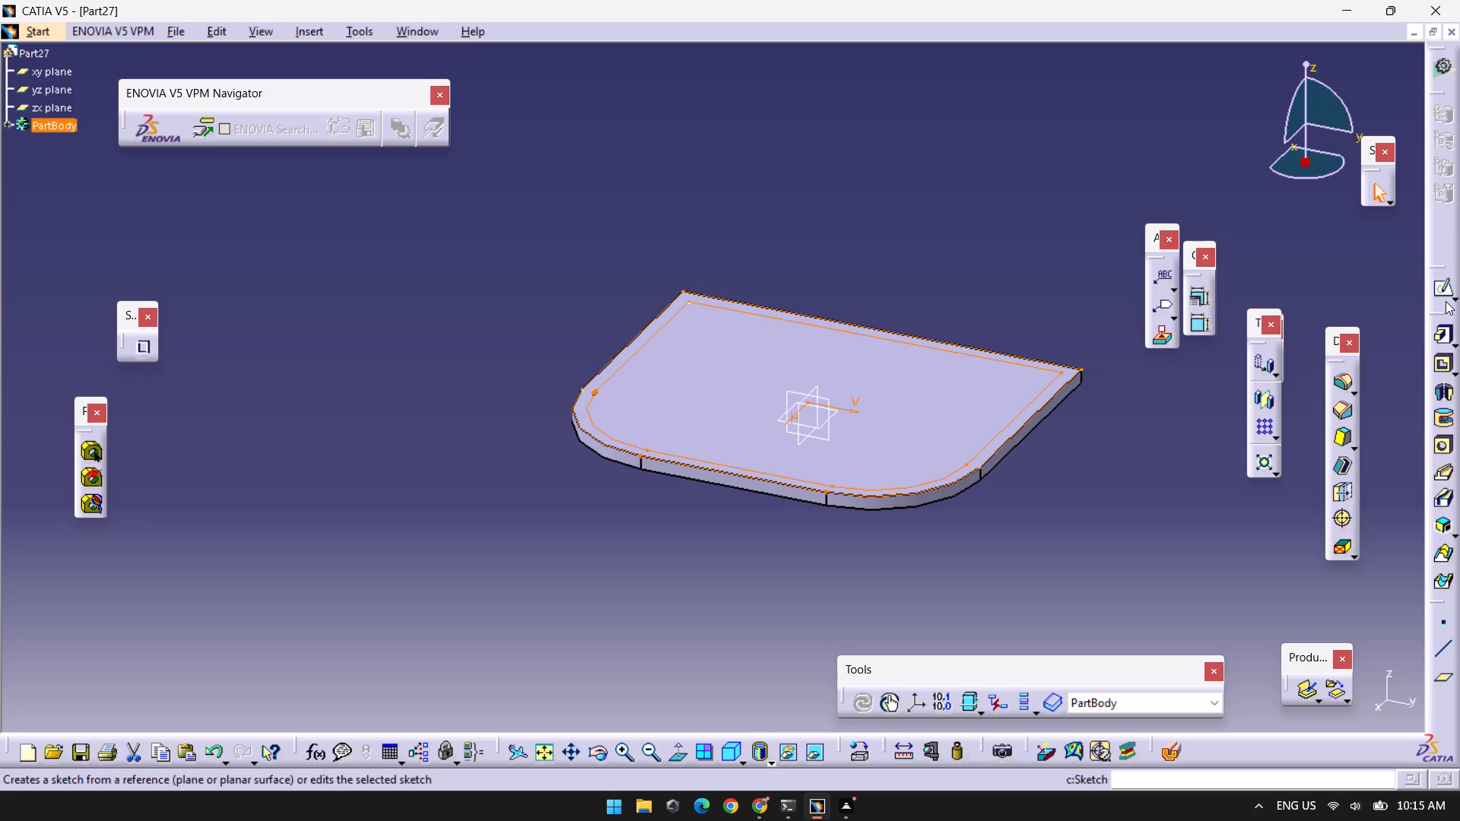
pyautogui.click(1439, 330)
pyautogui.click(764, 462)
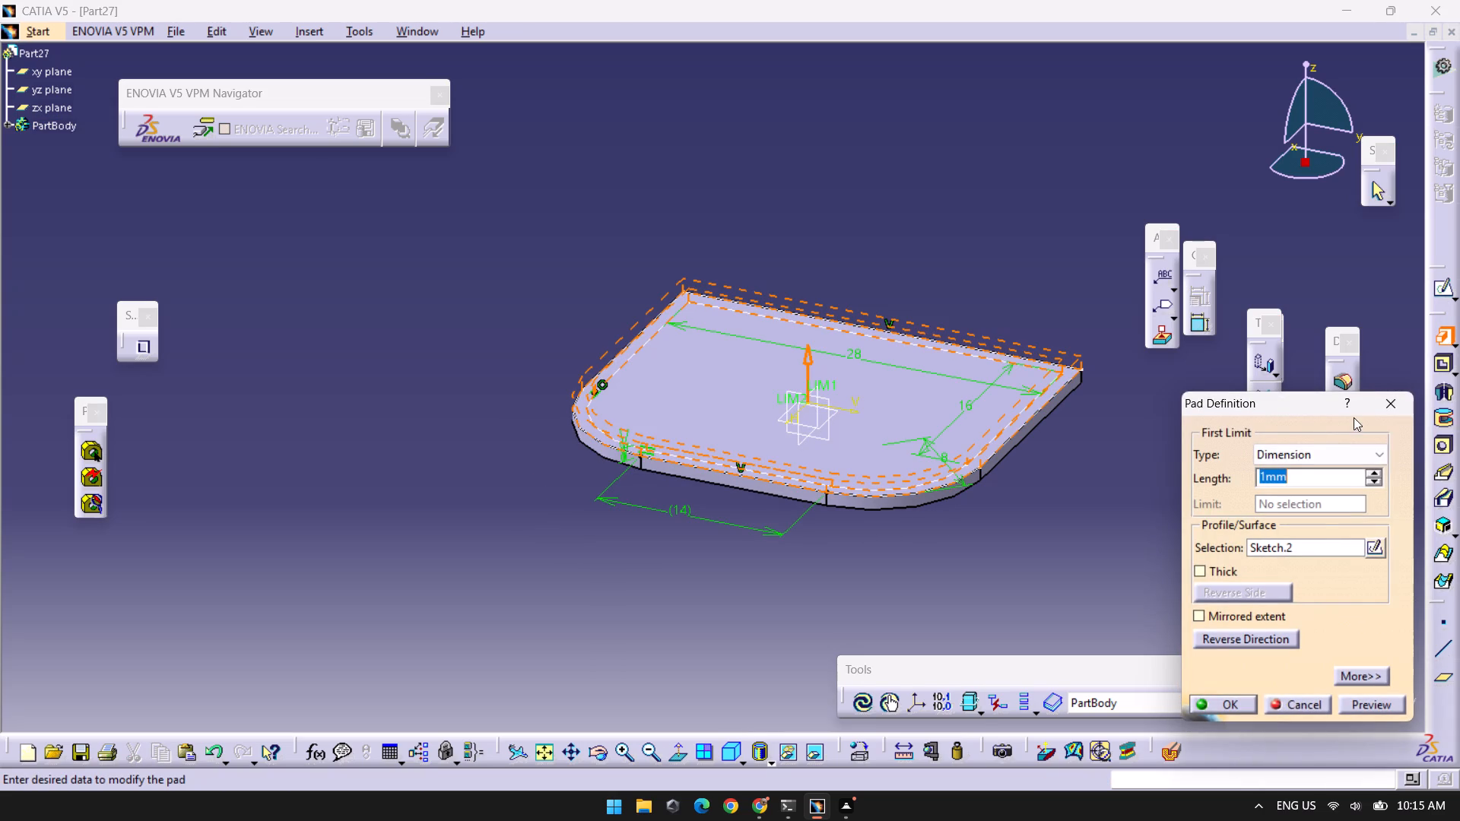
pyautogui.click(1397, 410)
# Reopen the wall sketch and Quick Trim the short stub where the lower inner line meets the 7 mm radius arc.
pyautogui.moveTo(599, 545); pyautogui.dragTo(599, 544, button='middle')
pyautogui.rightClick(599, 544)
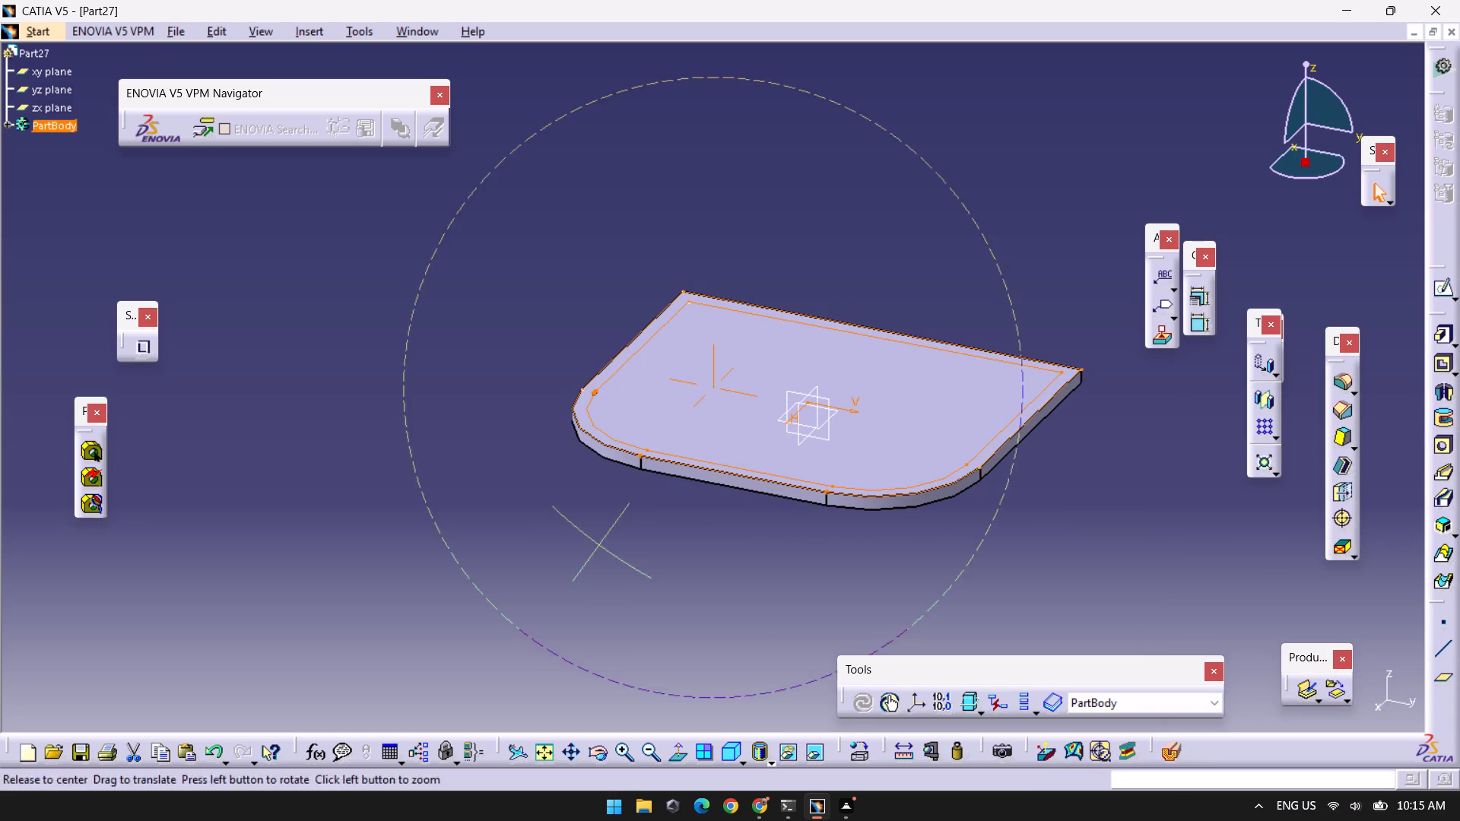
pyautogui.moveTo(599, 544); pyautogui.dragTo(614, 695, button='middle')
pyautogui.moveTo(599, 544); pyautogui.dragTo(614, 695, button='right')
pyautogui.moveTo(525, 496); pyautogui.dragTo(522, 439, button='middle')
pyautogui.moveTo(524, 493); pyautogui.dragTo(525, 476, button='right')
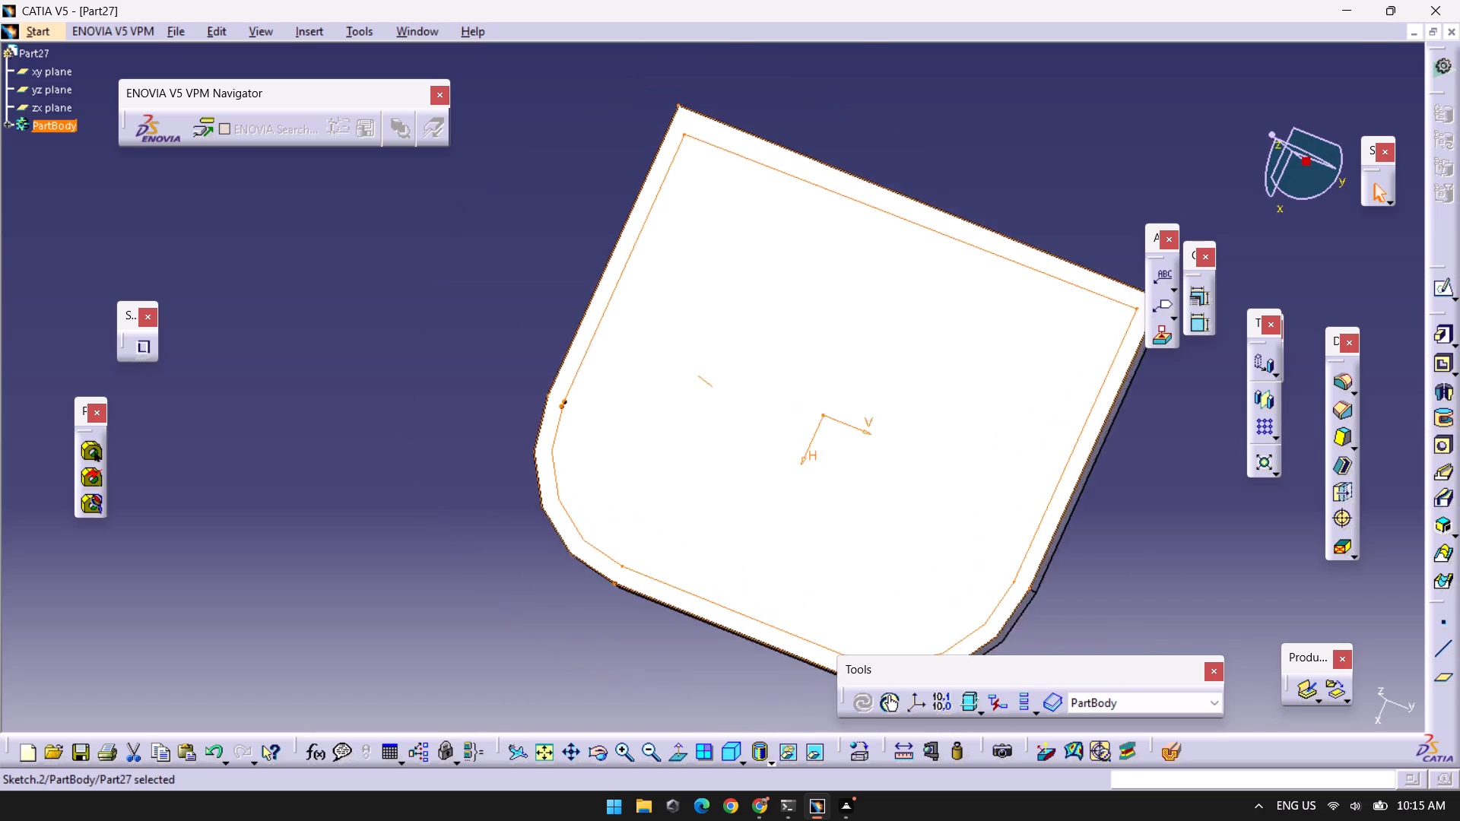
pyautogui.moveTo(522, 439); pyautogui.dragTo(530, 319, button='middle')
pyautogui.moveTo(366, 467); pyautogui.dragTo(366, 466, button='middle')
pyautogui.moveTo(366, 465); pyautogui.dragTo(354, 310, button='right')
pyautogui.moveTo(366, 466); pyautogui.dragTo(354, 310, button='middle')
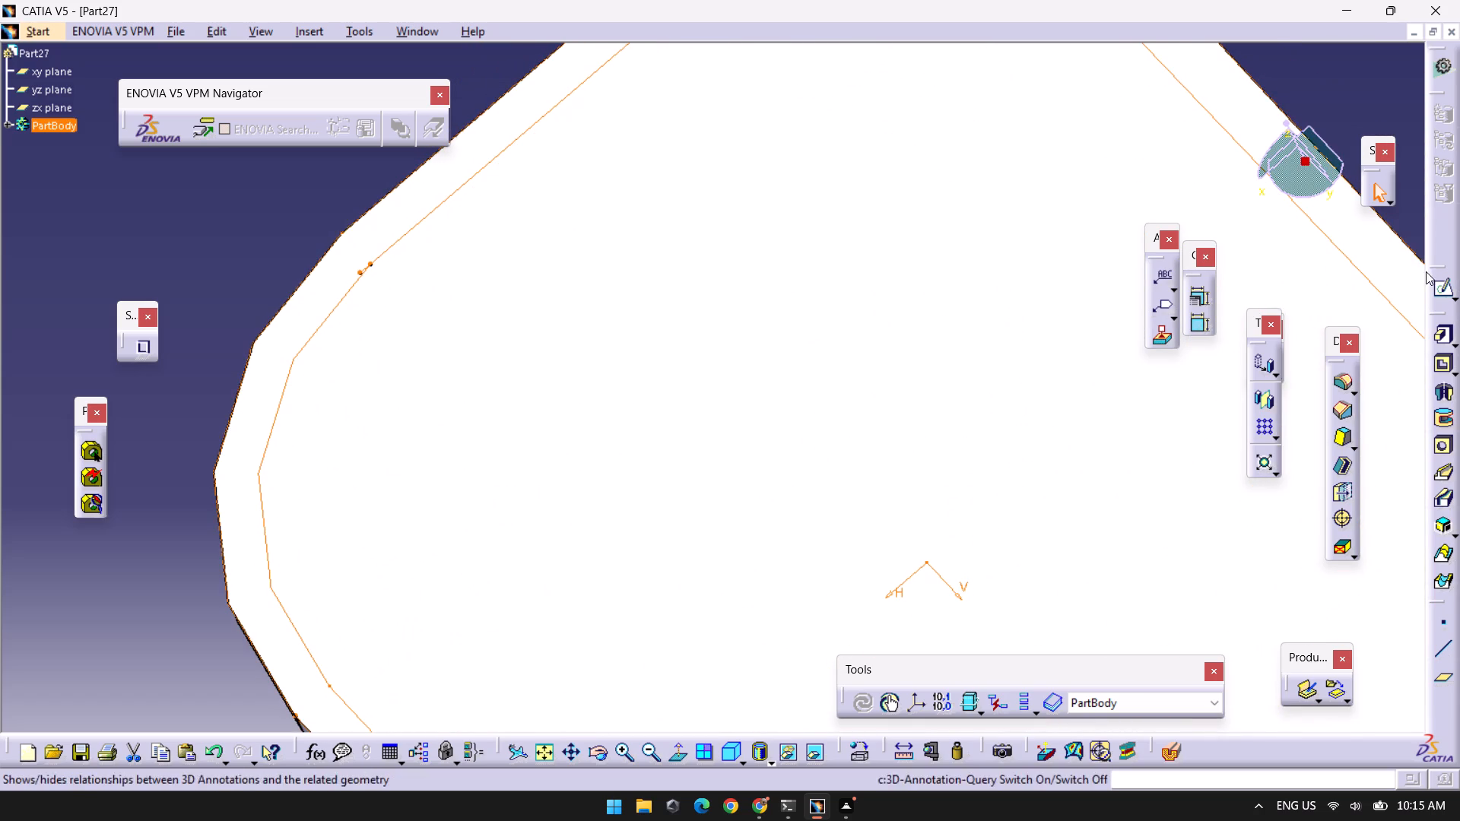
pyautogui.click(1444, 281)
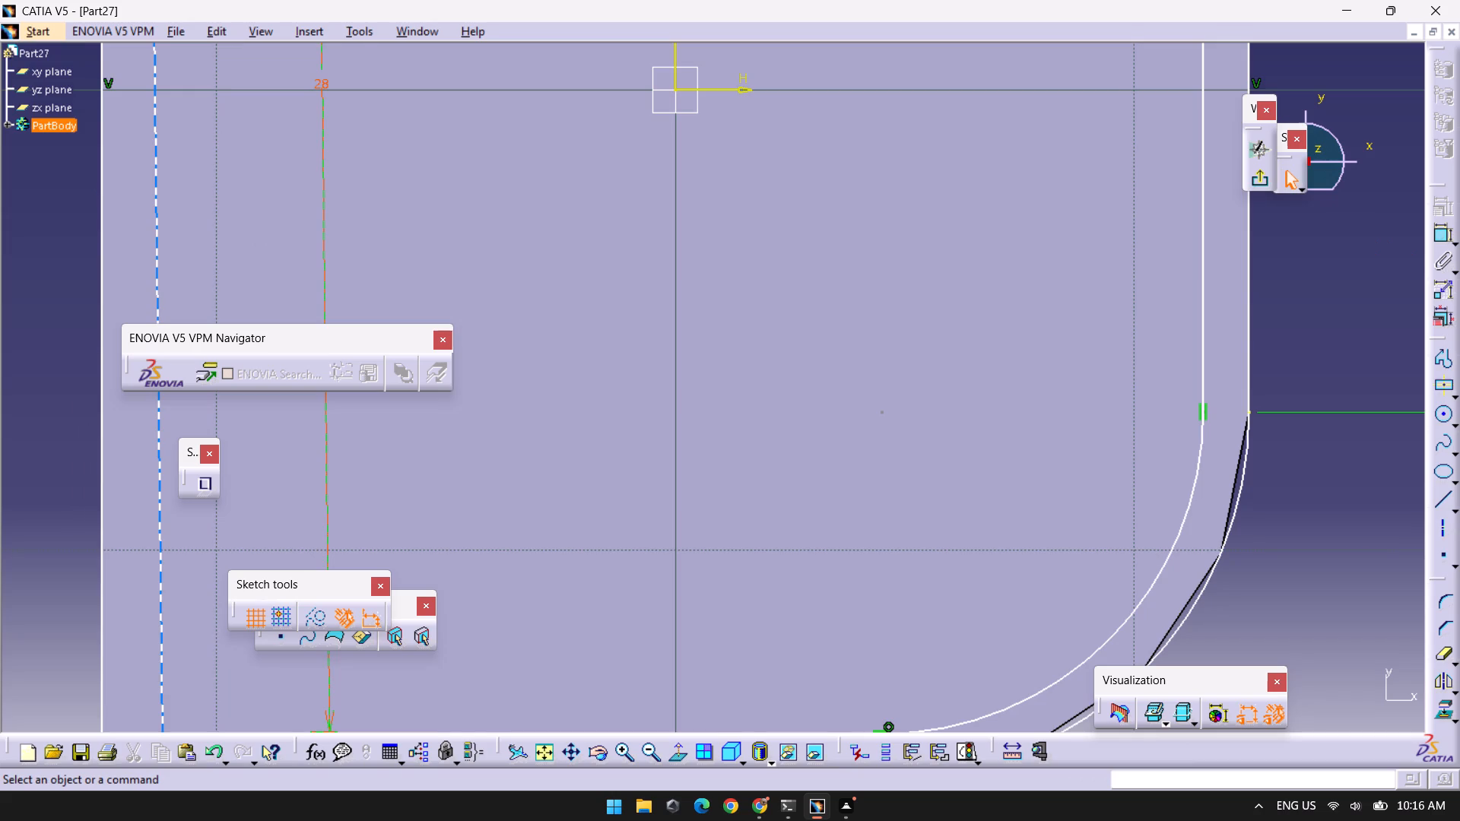
pyautogui.moveTo(725, 286); pyautogui.dragTo(678, 98, button='middle')
pyautogui.moveTo(808, 563); pyautogui.dragTo(808, 561, button='middle')
pyautogui.moveTo(808, 563); pyautogui.dragTo(808, 561, button='right')
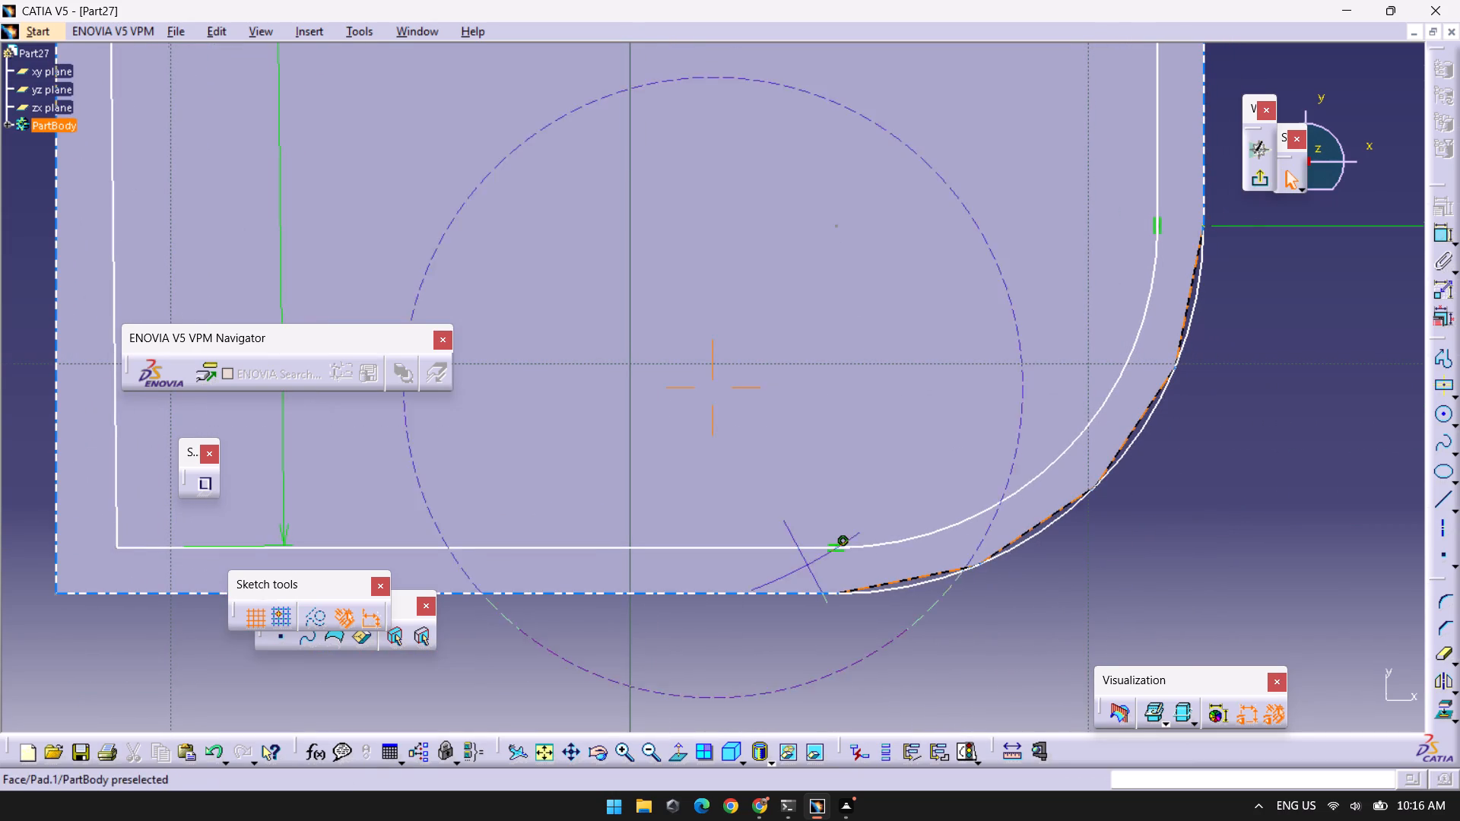
pyautogui.moveTo(808, 561); pyautogui.dragTo(808, 499, button='right')
pyautogui.moveTo(808, 561); pyautogui.dragTo(805, 345, button='middle')
pyautogui.moveTo(866, 433); pyautogui.dragTo(571, 1, button='middle')
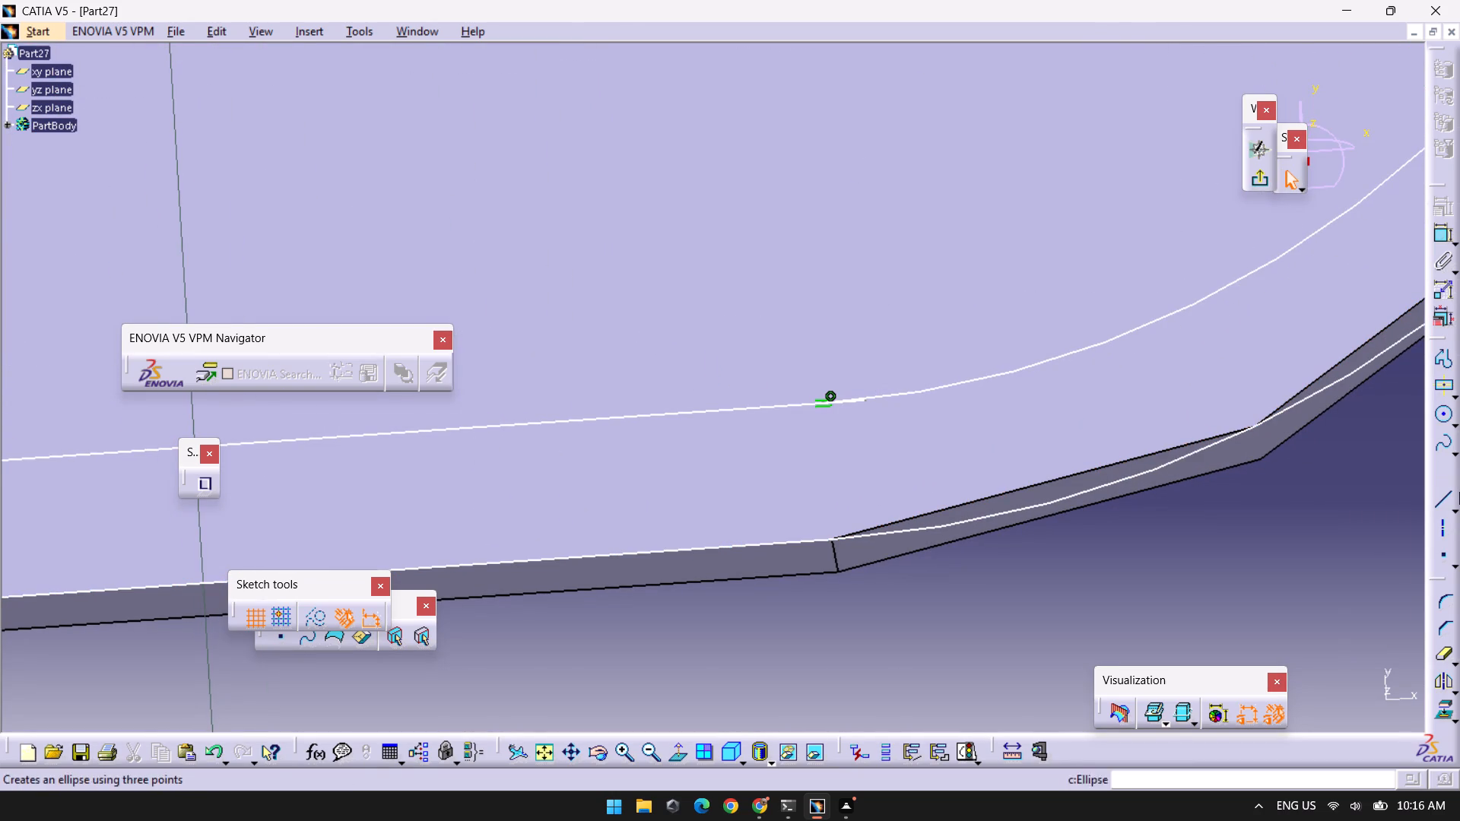
pyautogui.click(1444, 651)
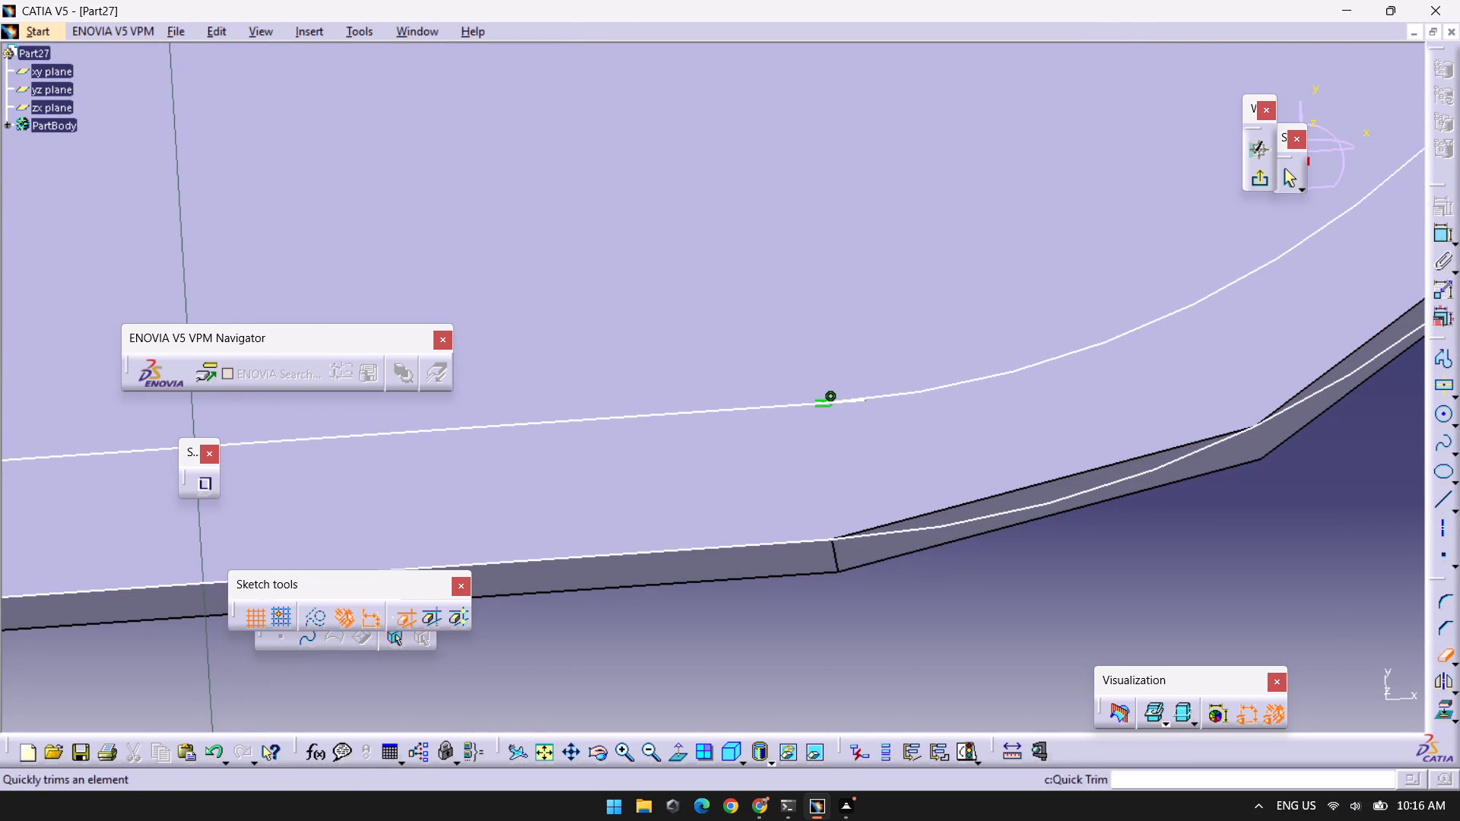
pyautogui.click(853, 402)
pyautogui.moveTo(1287, 591); pyautogui.dragTo(1286, 590, button='middle')
pyautogui.rightClick(1286, 591)
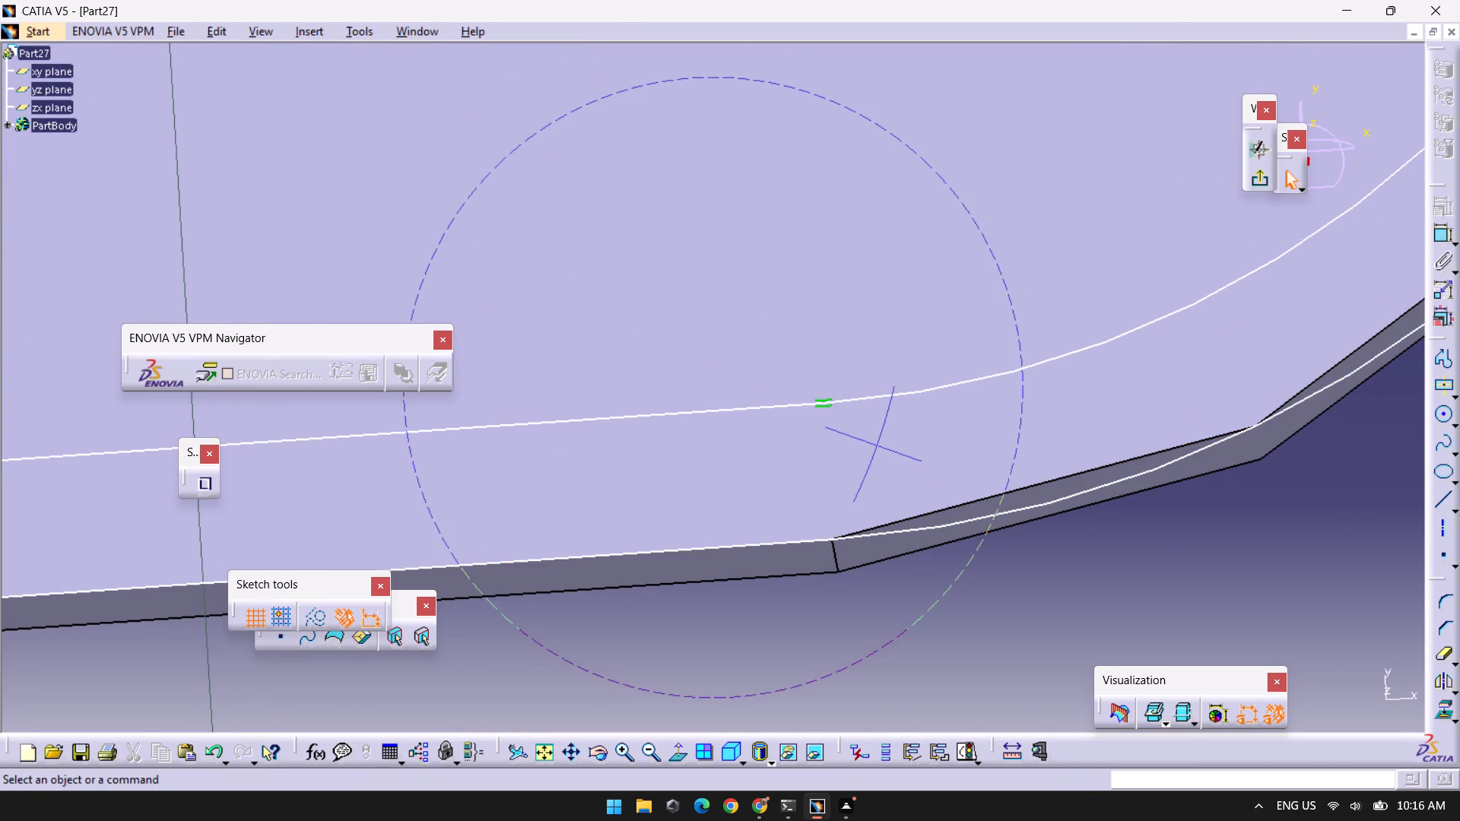
pyautogui.moveTo(1286, 590); pyautogui.dragTo(1333, 723, button='middle')
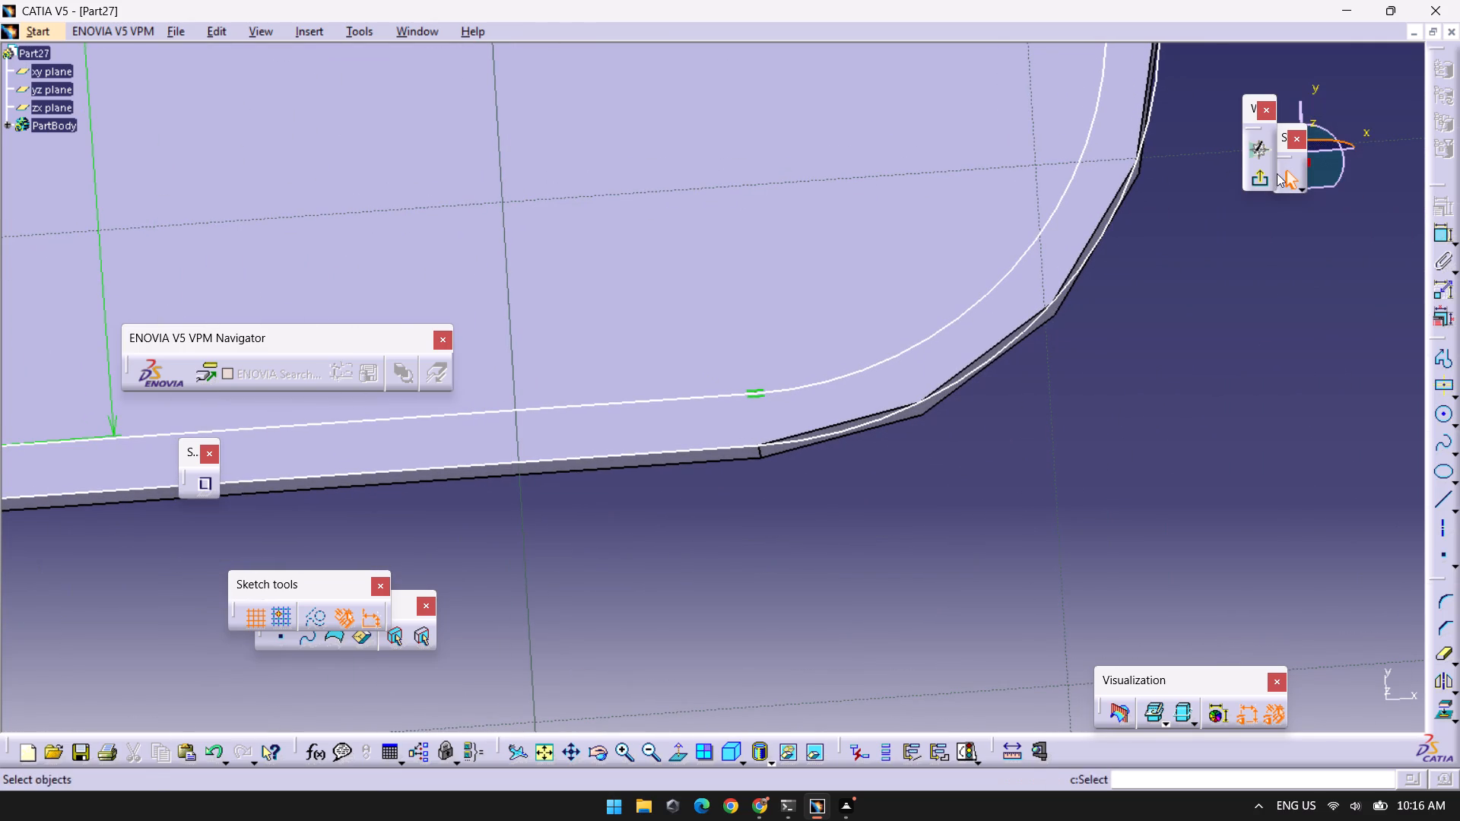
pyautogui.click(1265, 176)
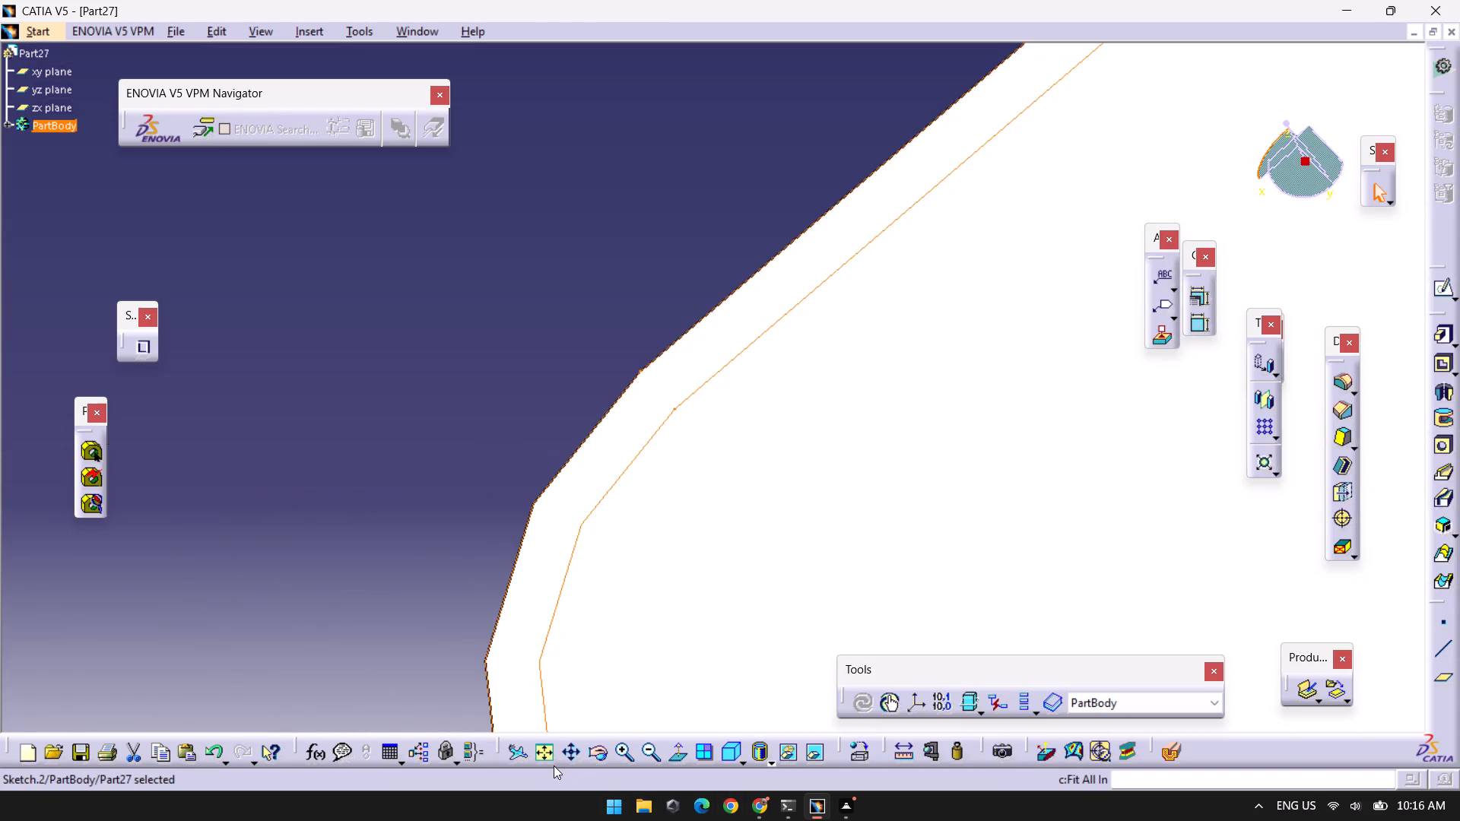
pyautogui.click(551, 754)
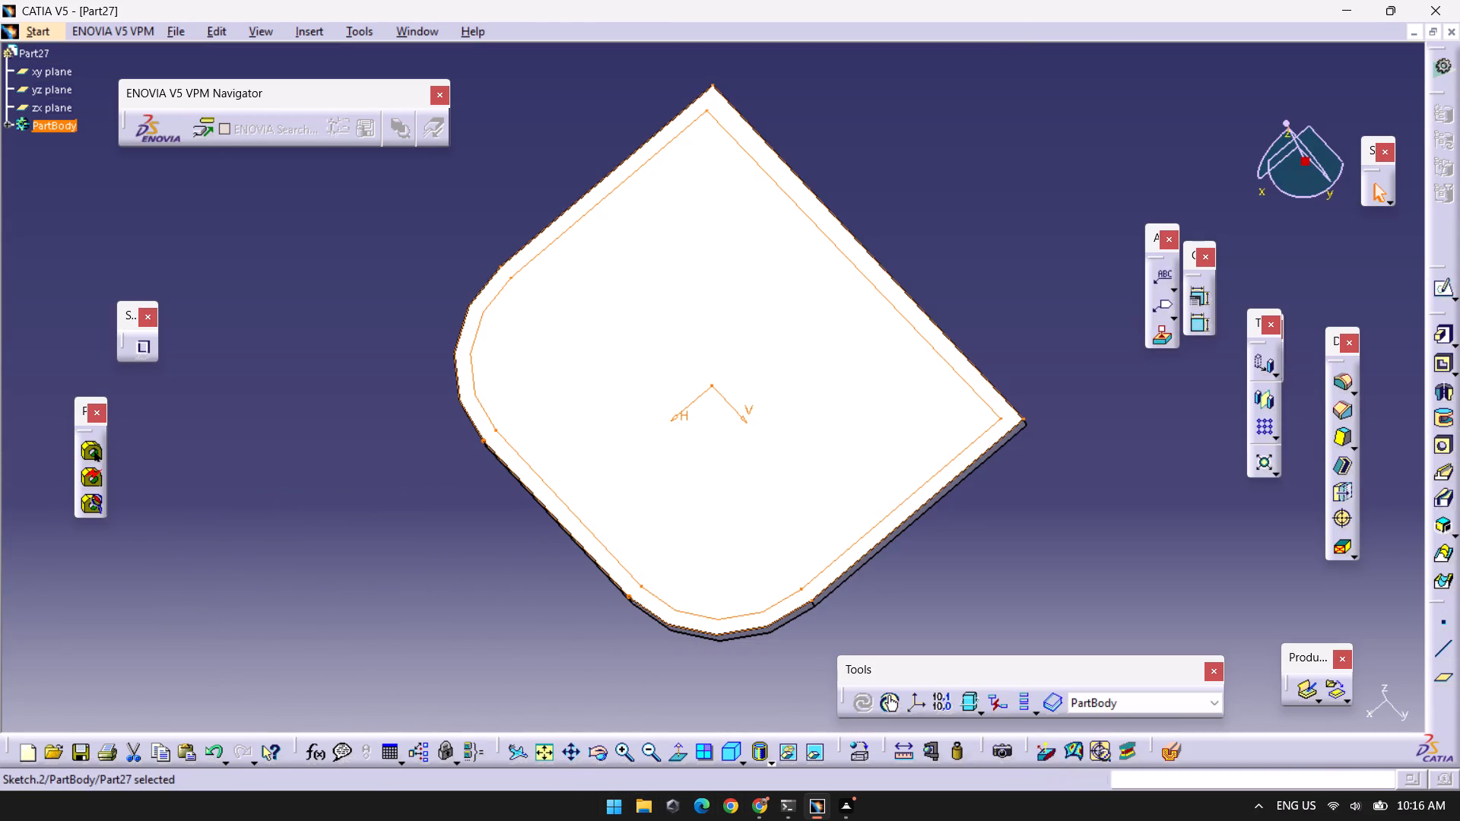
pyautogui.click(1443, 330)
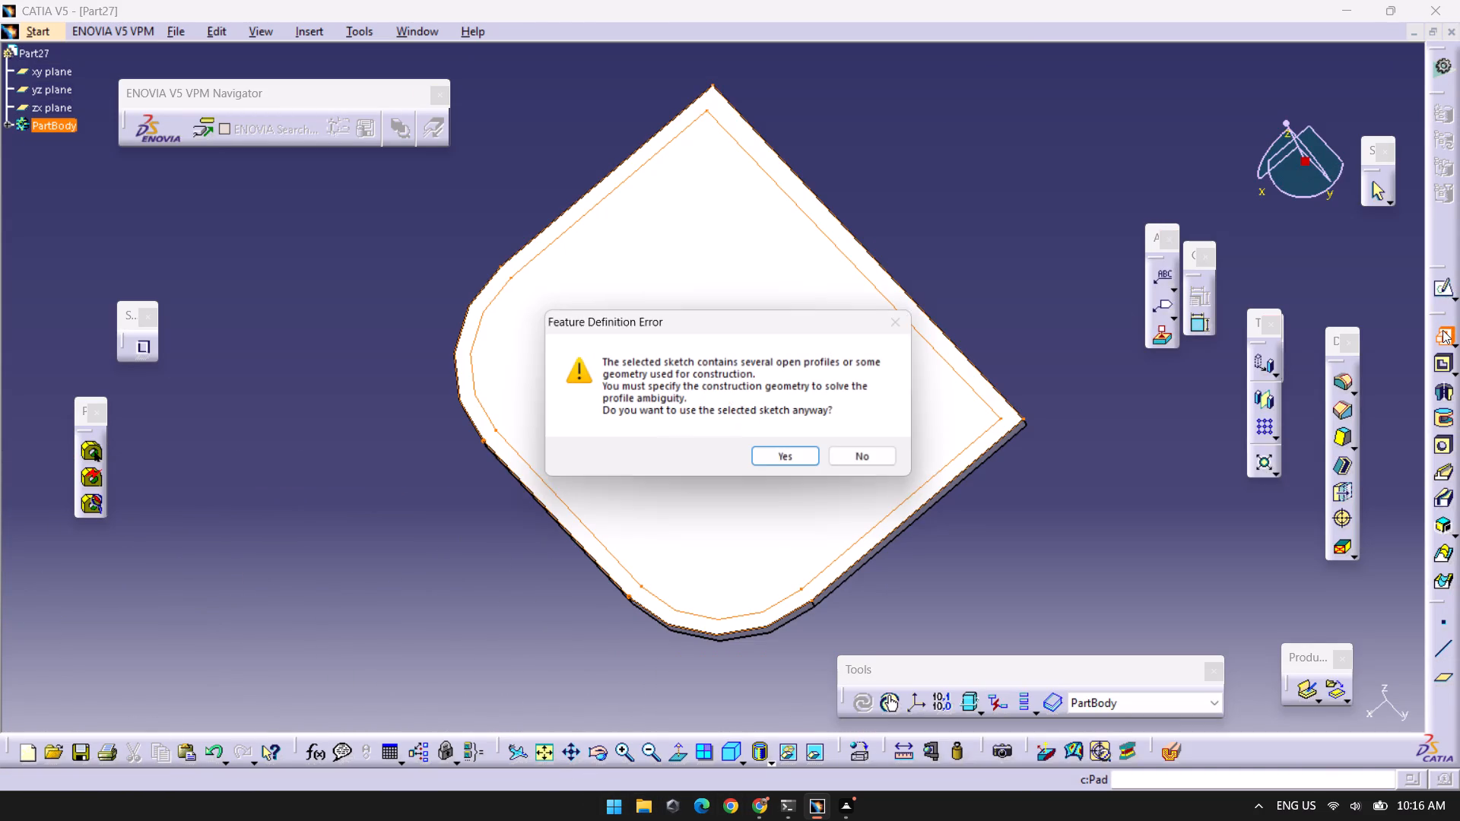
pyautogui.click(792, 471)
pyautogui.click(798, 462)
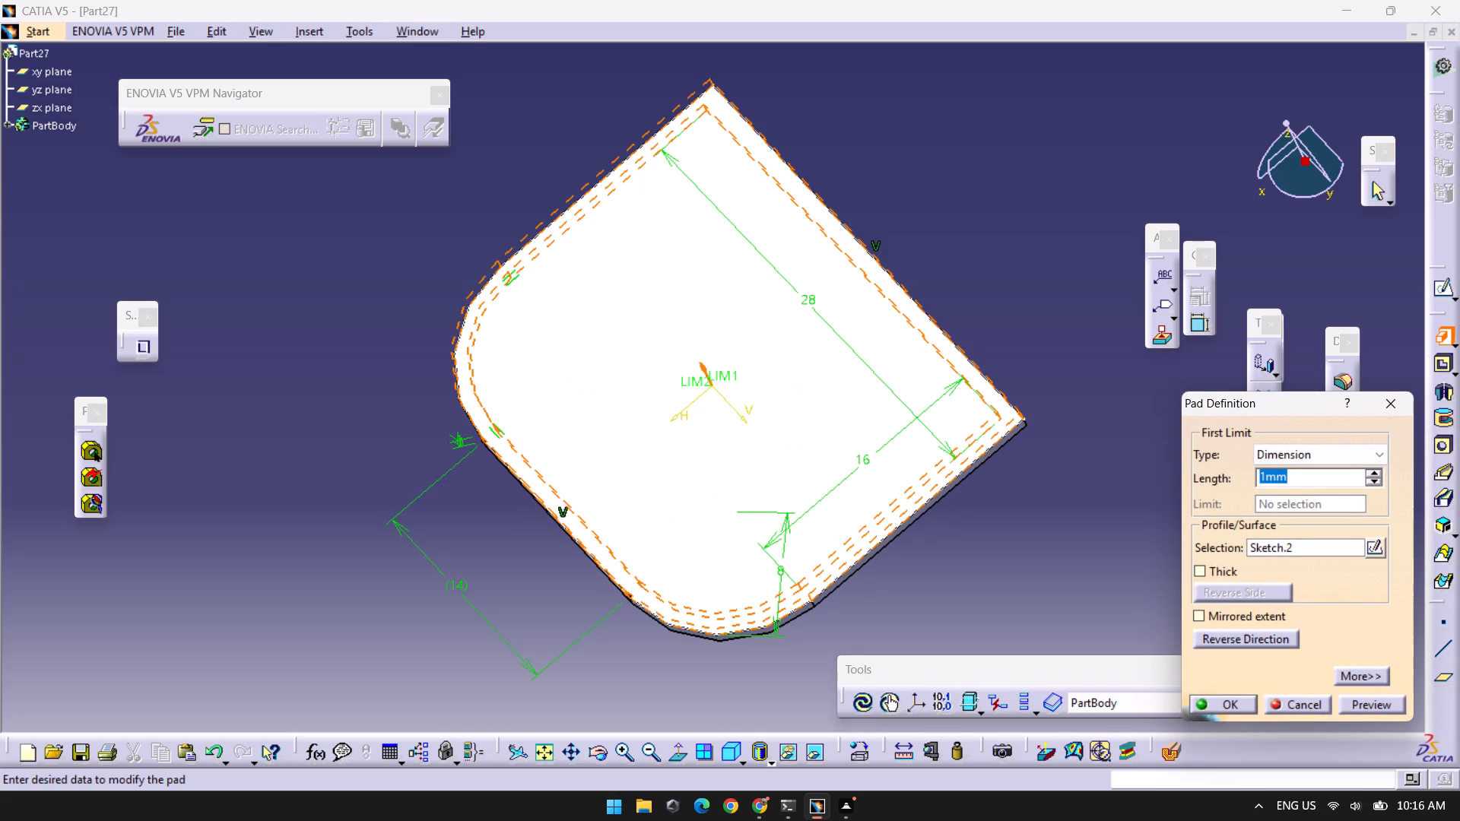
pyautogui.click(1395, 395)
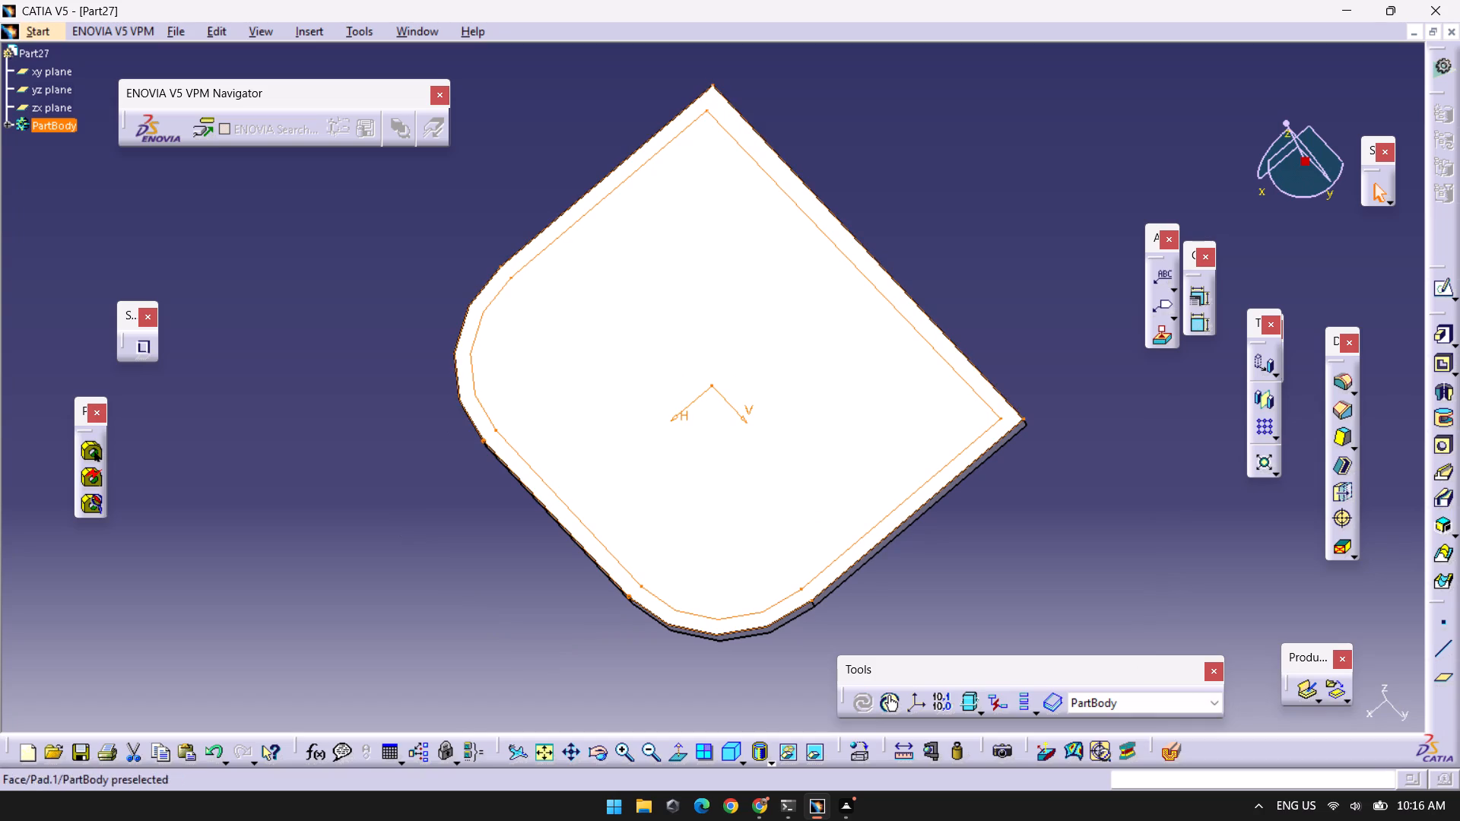
# Reopen the wall sketch and Quick Trim away the inner 7 mm radius arc at the upper front corner.
pyautogui.click(1444, 290)
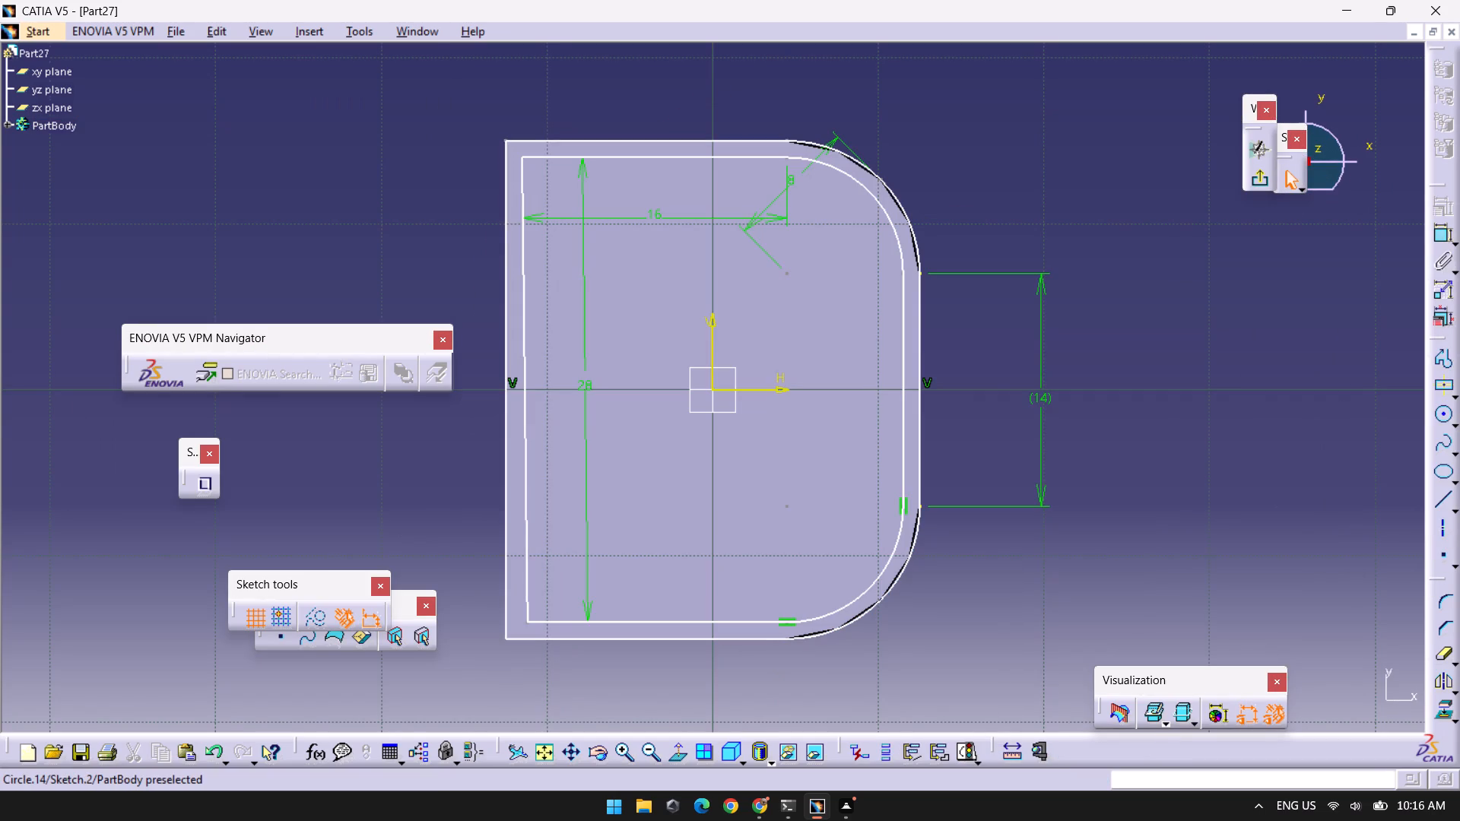
pyautogui.click(1444, 650)
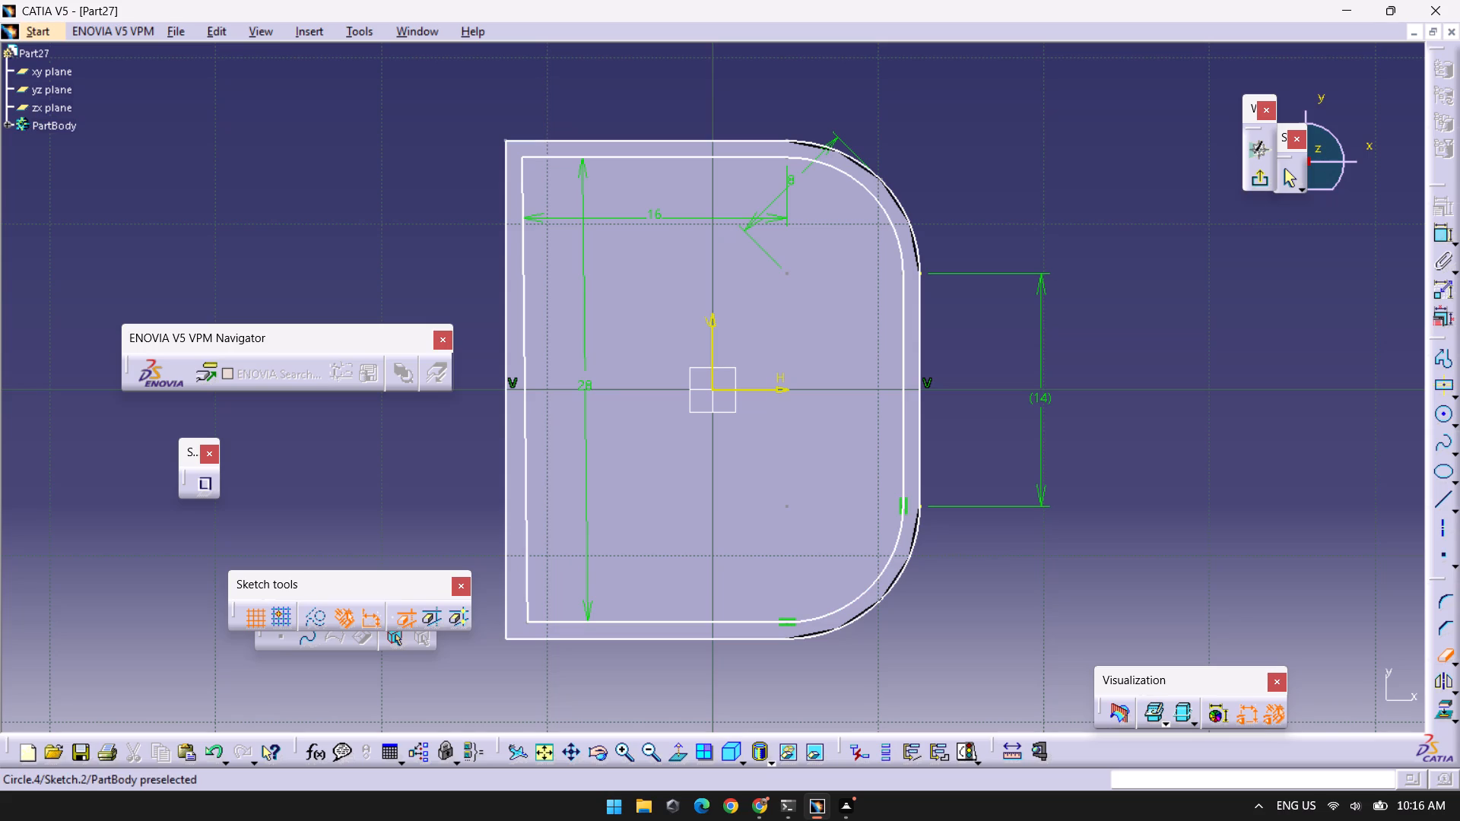
pyautogui.moveTo(974, 542); pyautogui.dragTo(952, 420, button='middle')
pyautogui.rightClick(974, 542)
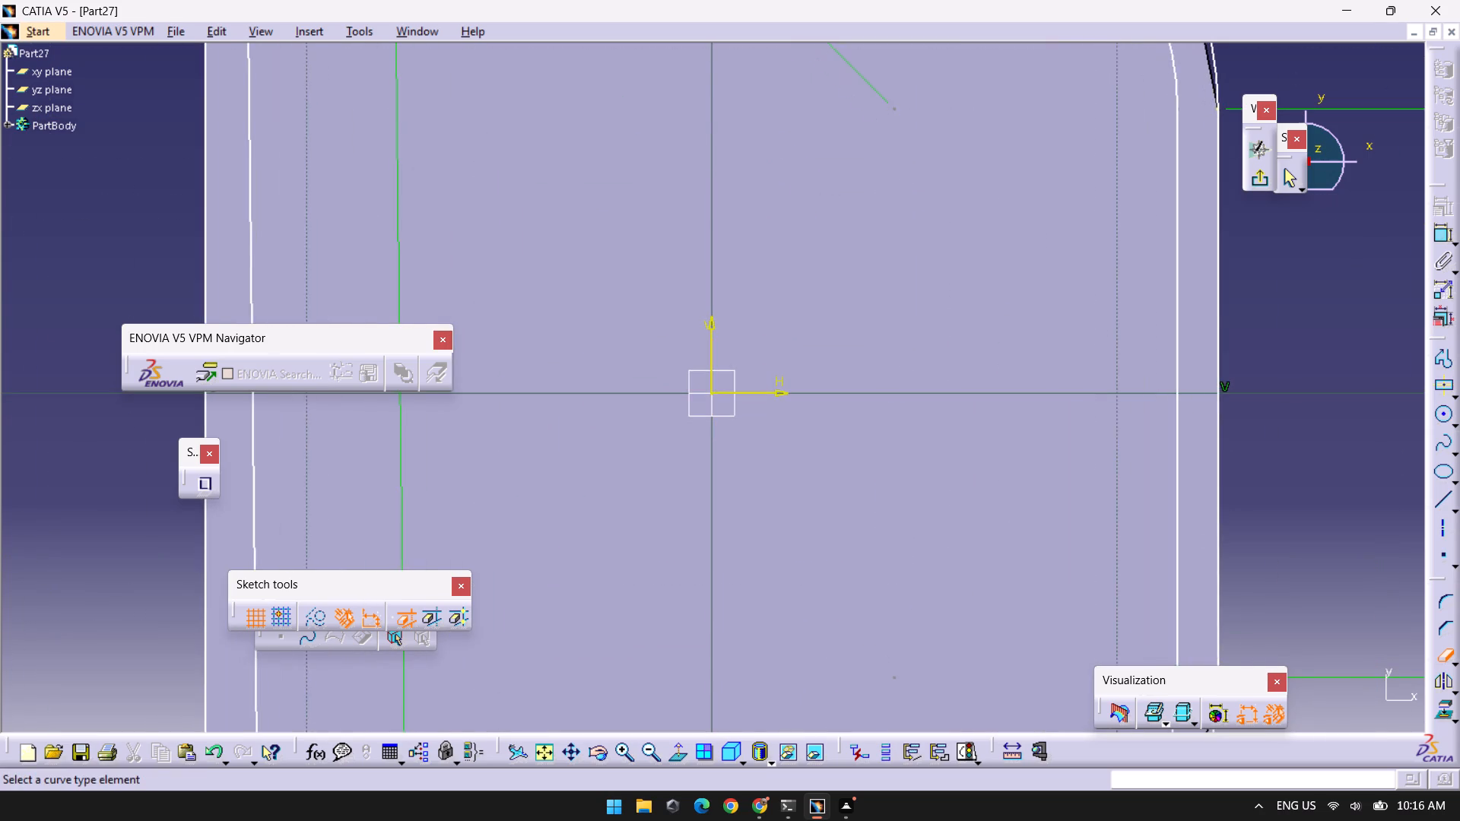
pyautogui.moveTo(935, 416); pyautogui.dragTo(749, 153, button='middle')
pyautogui.moveTo(919, 426); pyautogui.dragTo(879, 218, button='middle')
pyautogui.moveTo(919, 425); pyautogui.dragTo(907, 376, button='right')
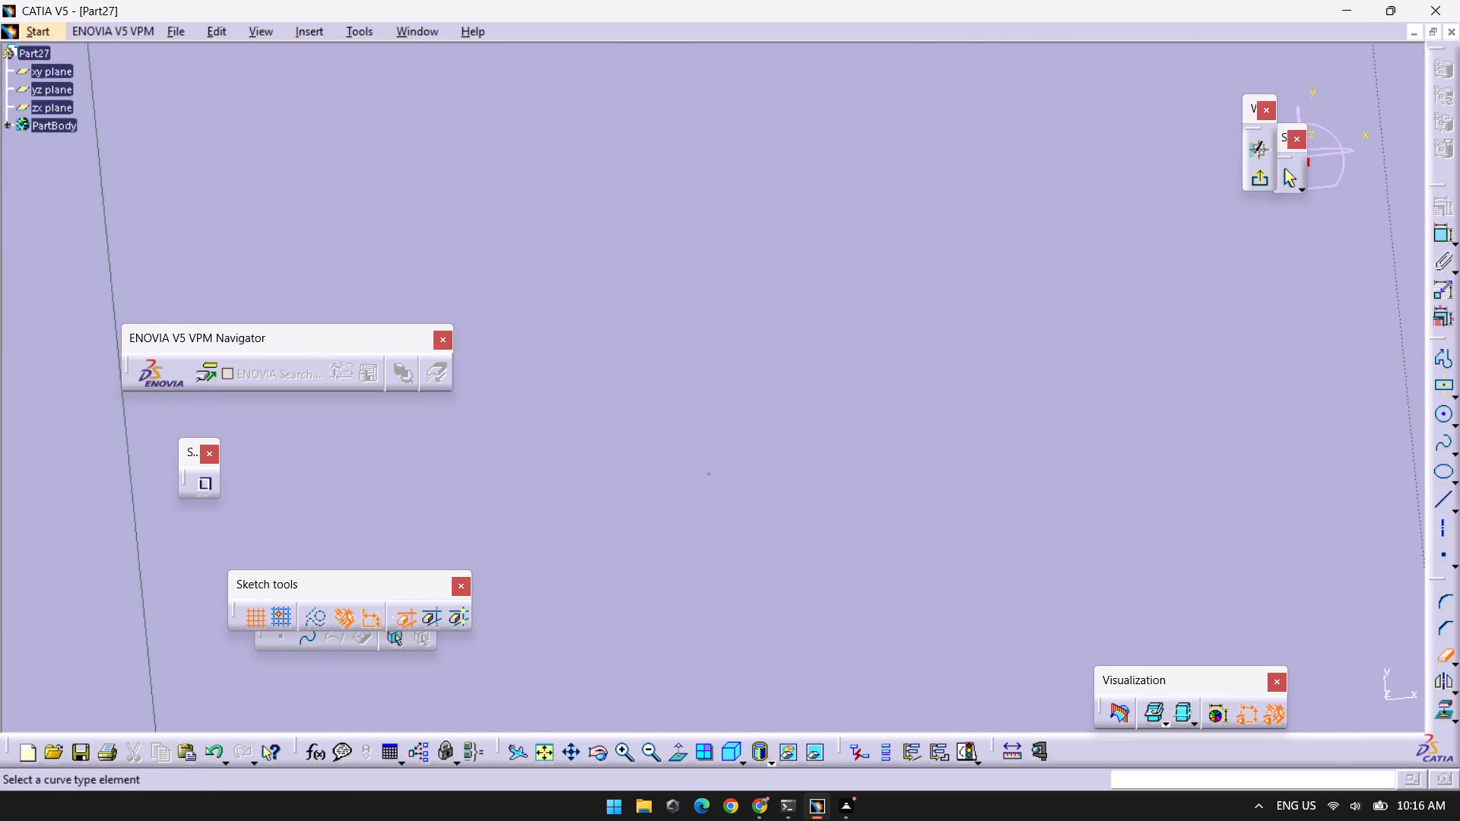
pyautogui.moveTo(873, 260); pyautogui.dragTo(156, 257, button='middle')
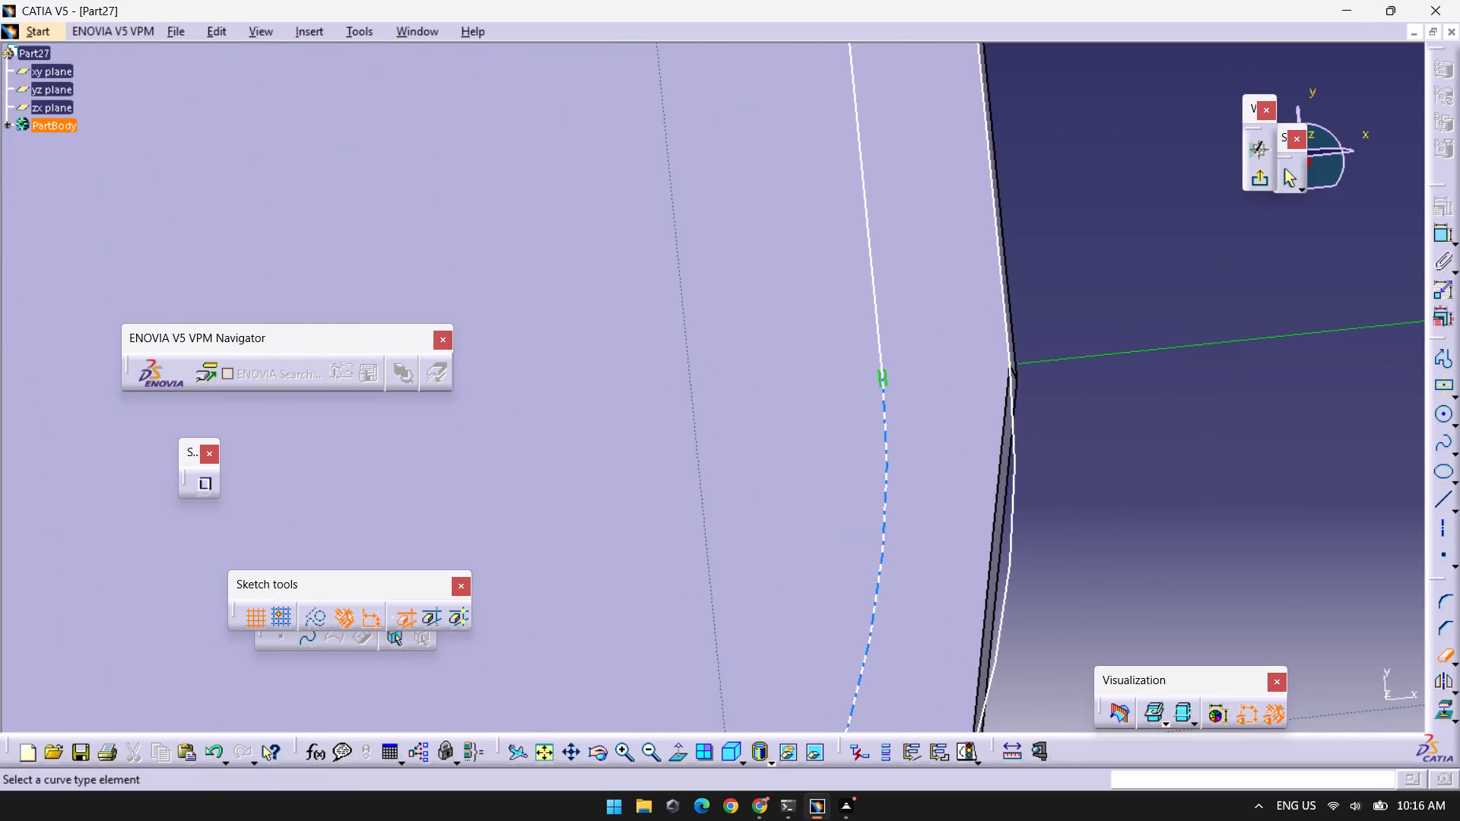
pyautogui.moveTo(1074, 421); pyautogui.dragTo(1104, 559, button='middle')
pyautogui.rightClick(1074, 421)
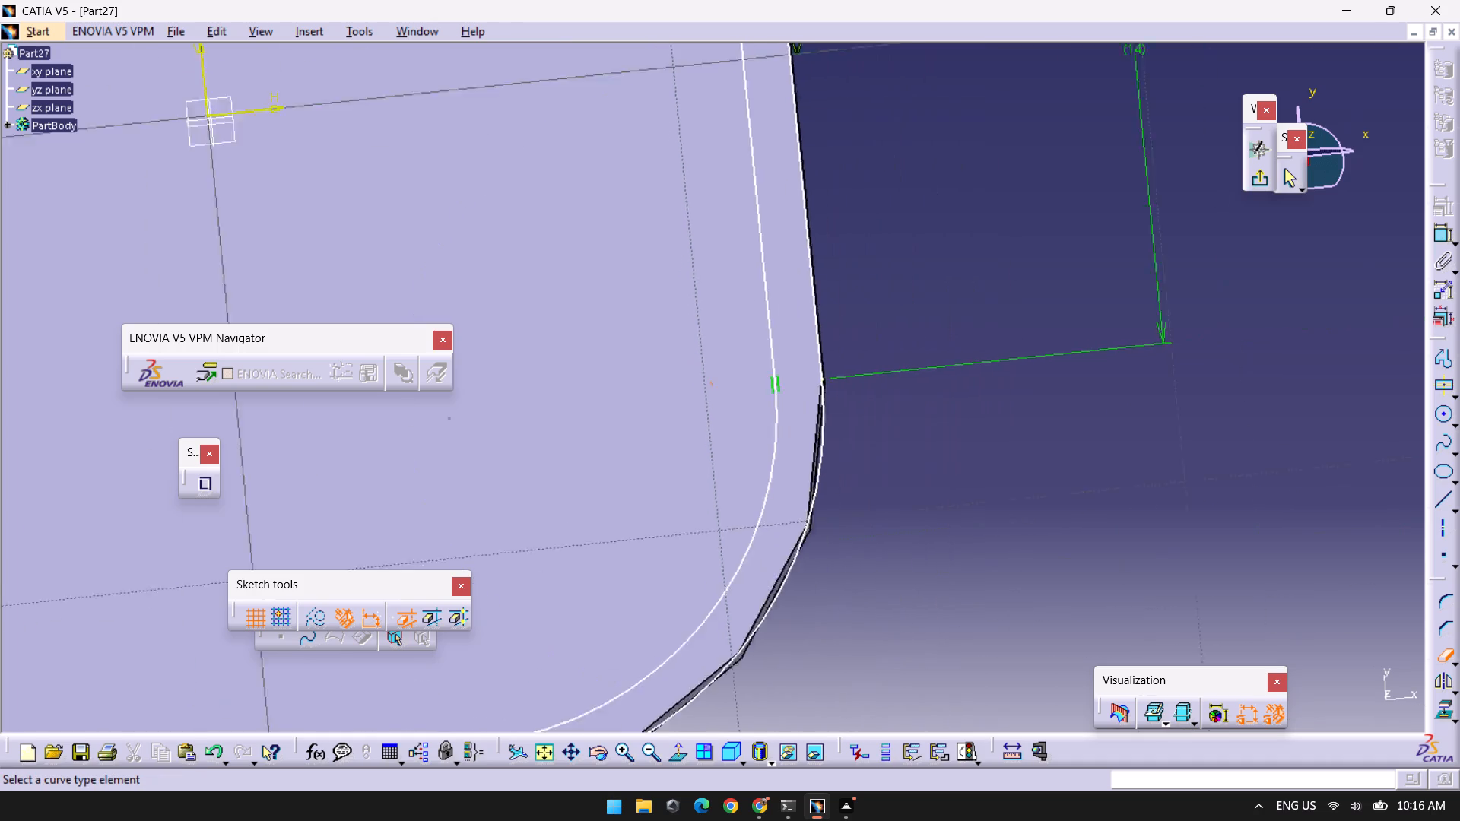
pyautogui.moveTo(1104, 559); pyautogui.dragTo(1130, 705, button='middle')
pyautogui.moveTo(953, 436); pyautogui.dragTo(990, 476, button='middle')
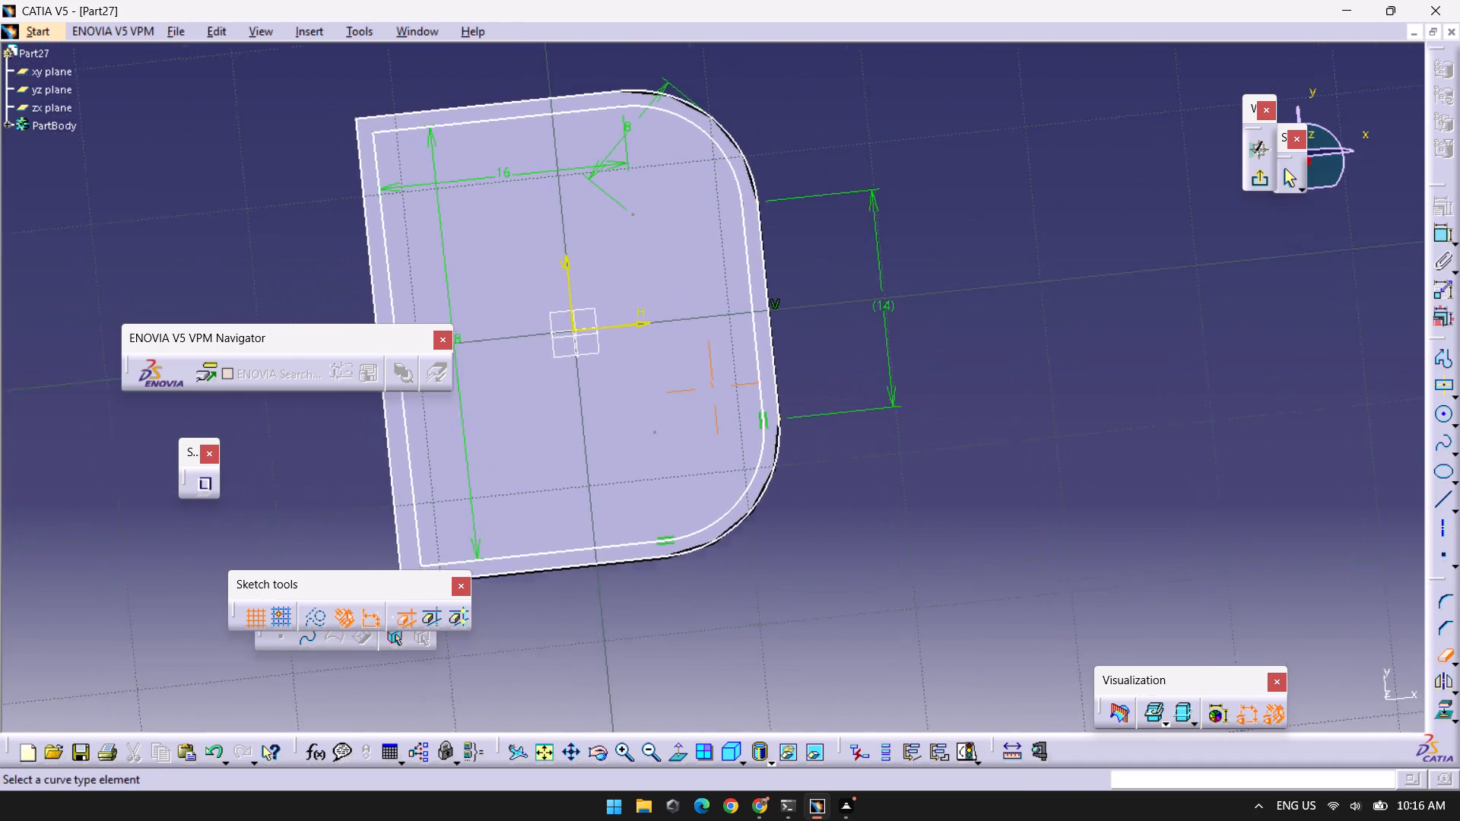
pyautogui.moveTo(990, 476); pyautogui.dragTo(1017, 492, button='middle')
pyautogui.click(721, 135)
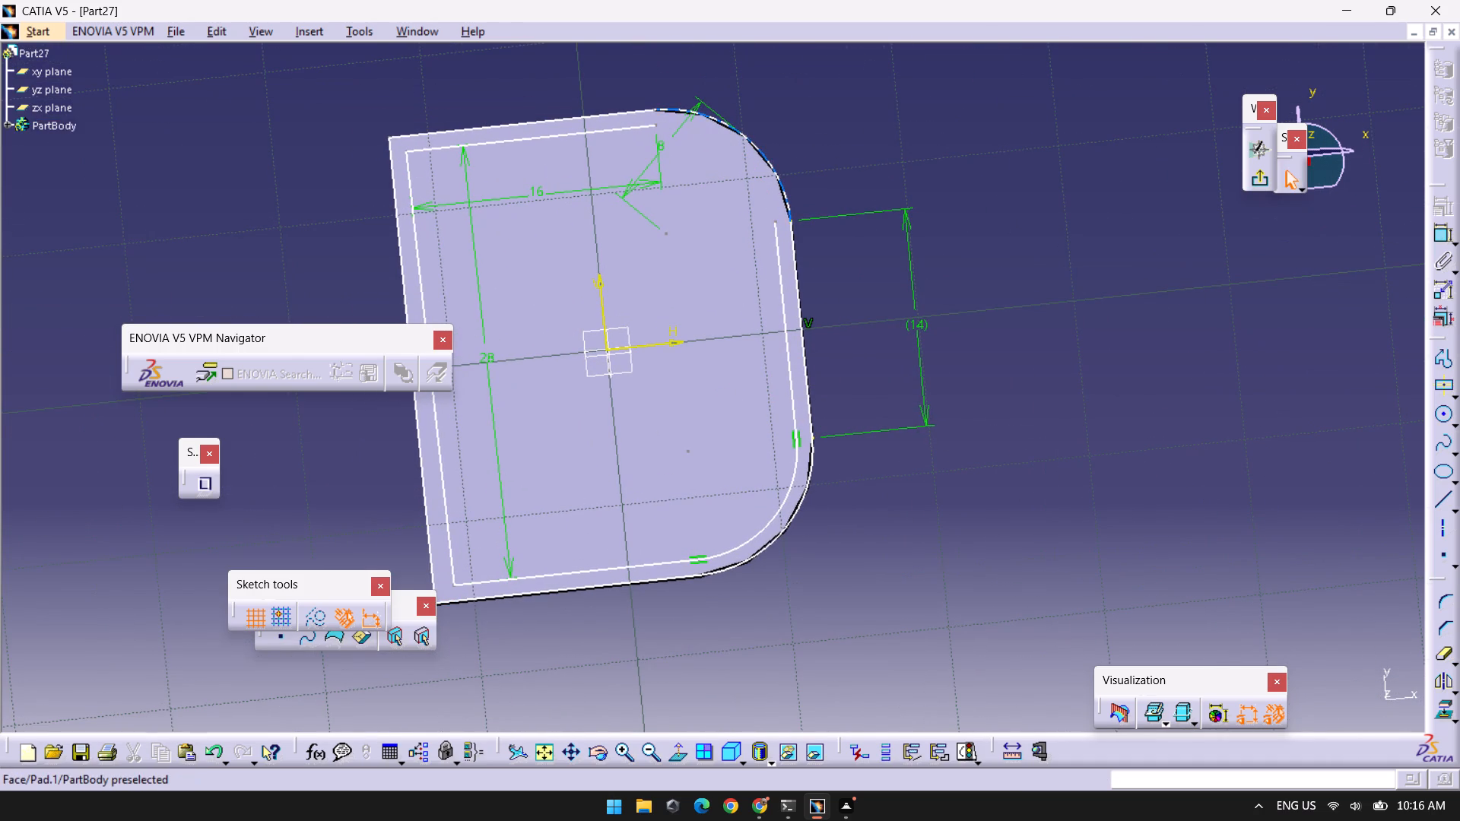
# Delete the lower inner 7 mm radius arc together with the inner vertical line at the front.
pyautogui.click(786, 491)
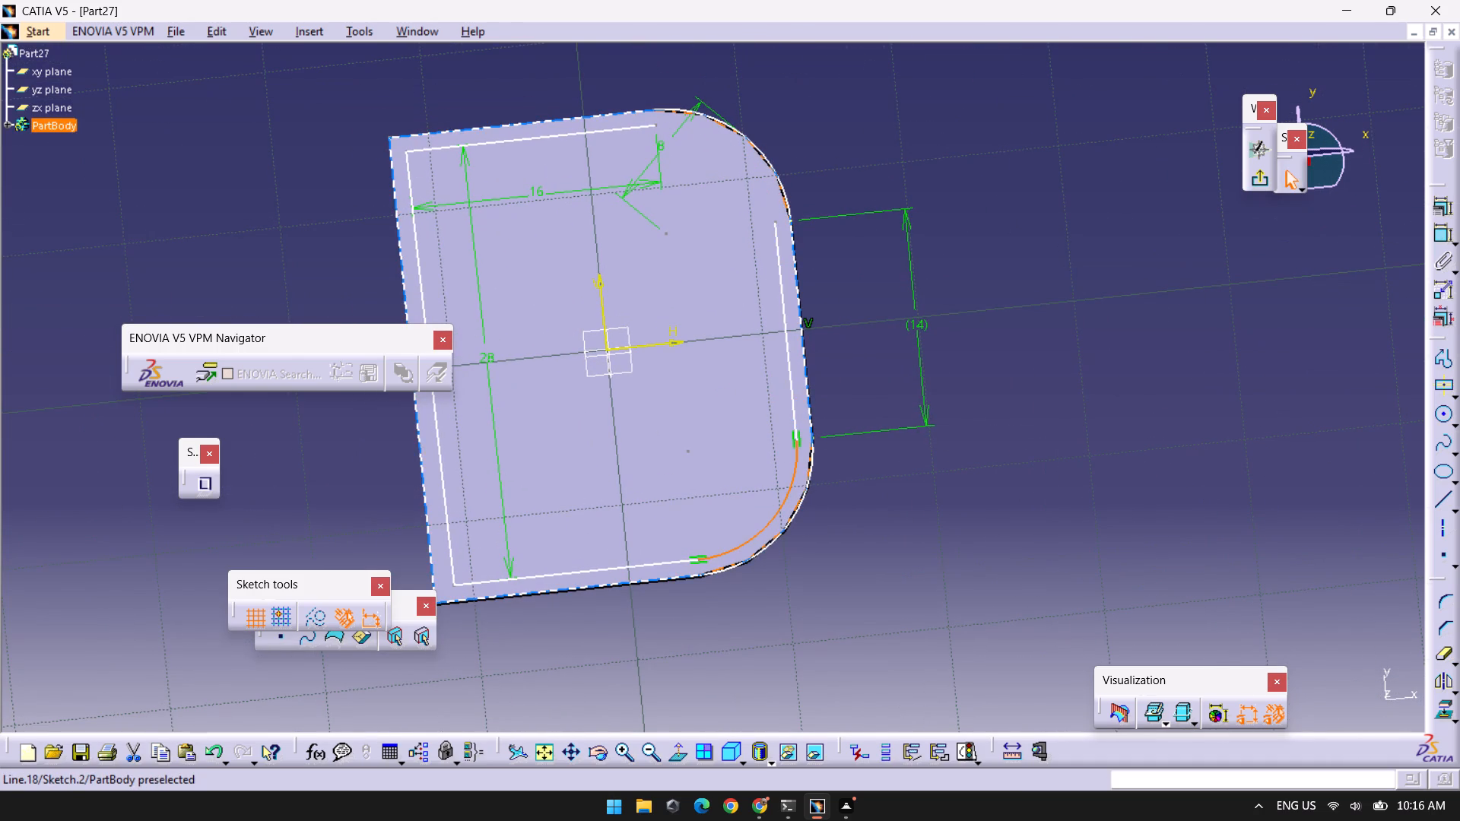
pyautogui.keyDown('ctrl'); pyautogui.click(790, 407); pyautogui.keyUp('ctrl')
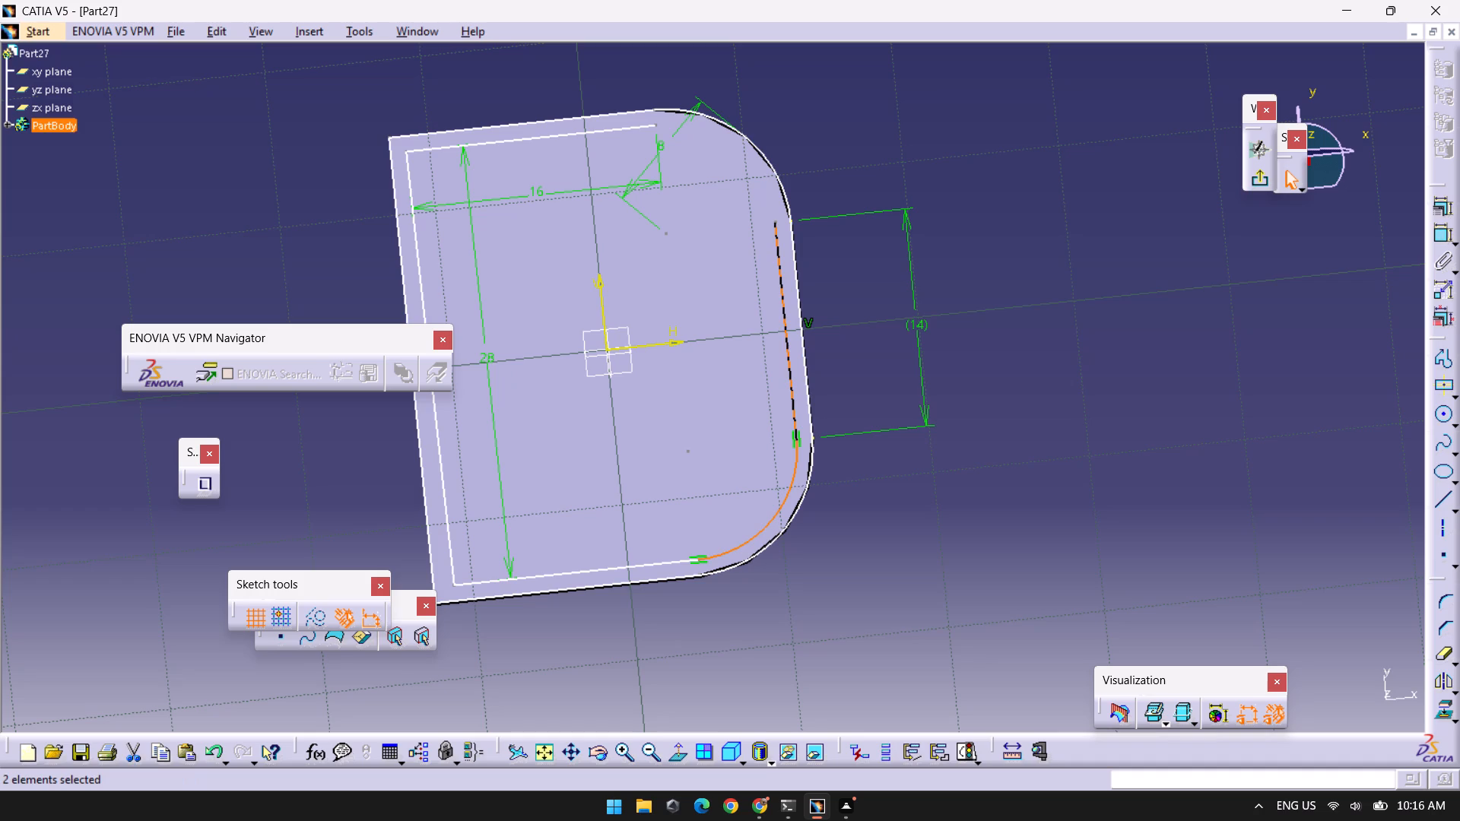
pyautogui.press('Delete')
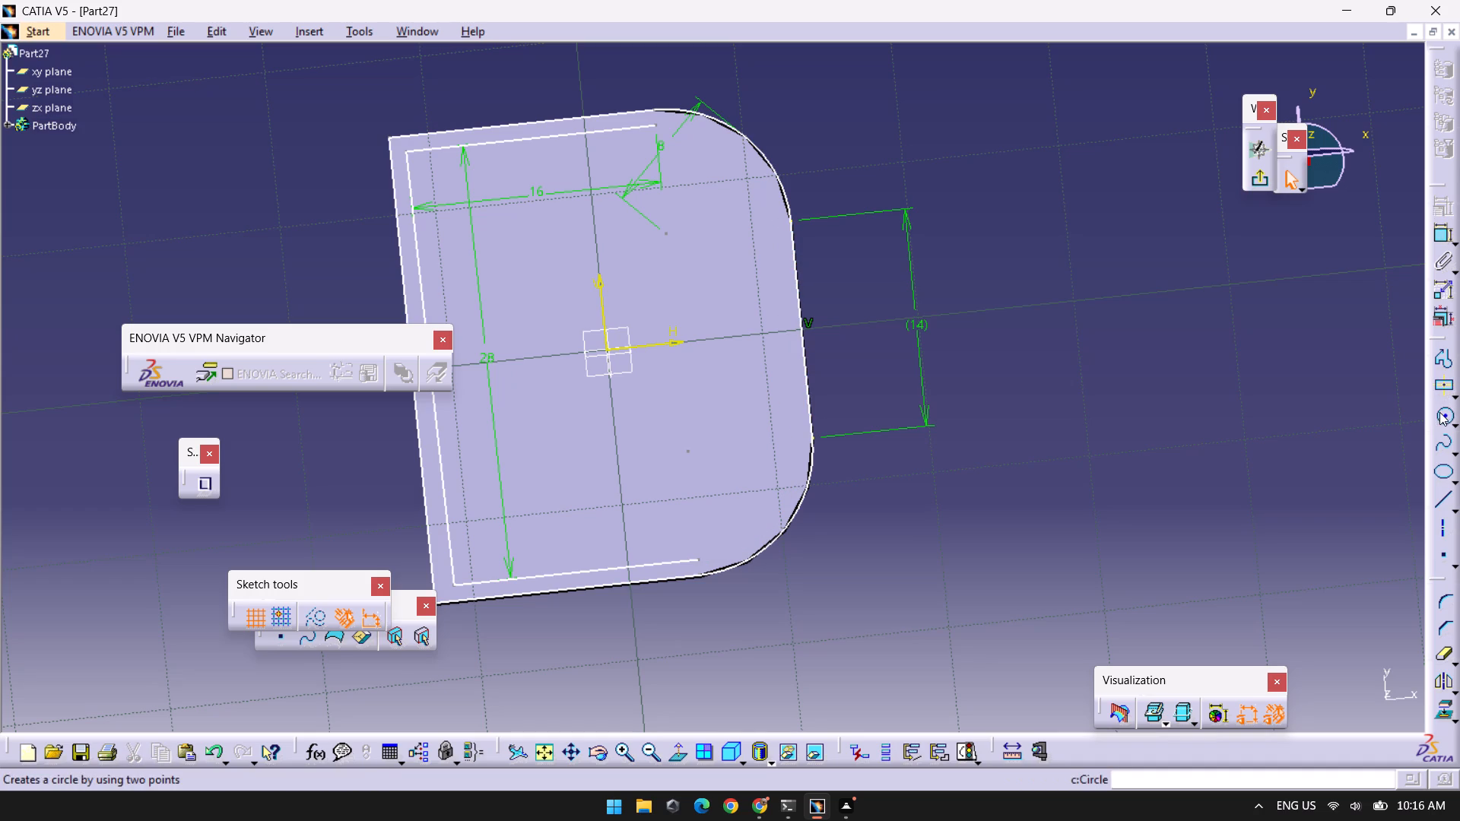
# Draw a circle centred on the upper corner's centre point and passing through the front end of the upper inner line.
pyautogui.click(1439, 412)
pyautogui.click(665, 232)
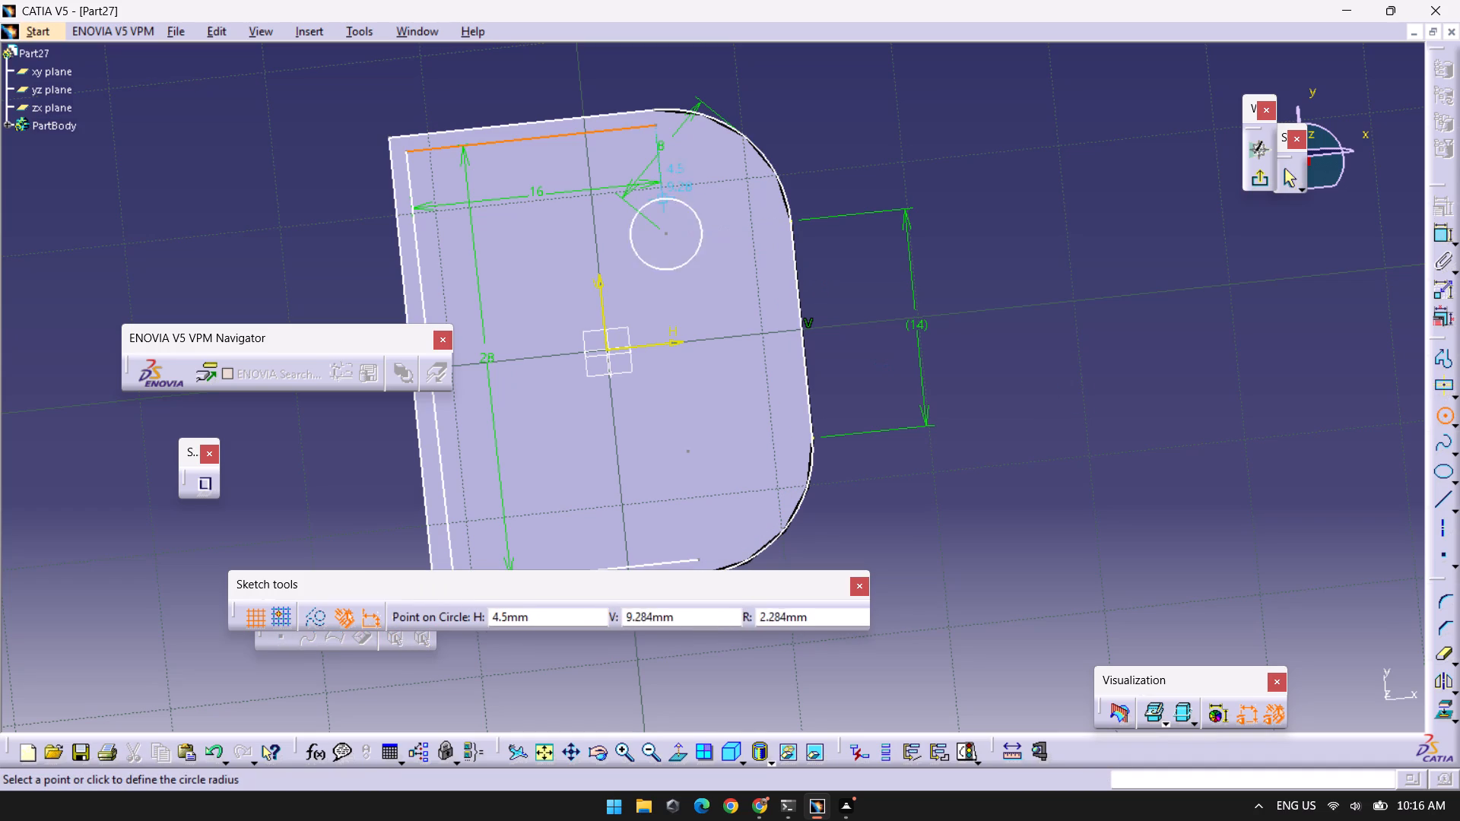
pyautogui.click(659, 127)
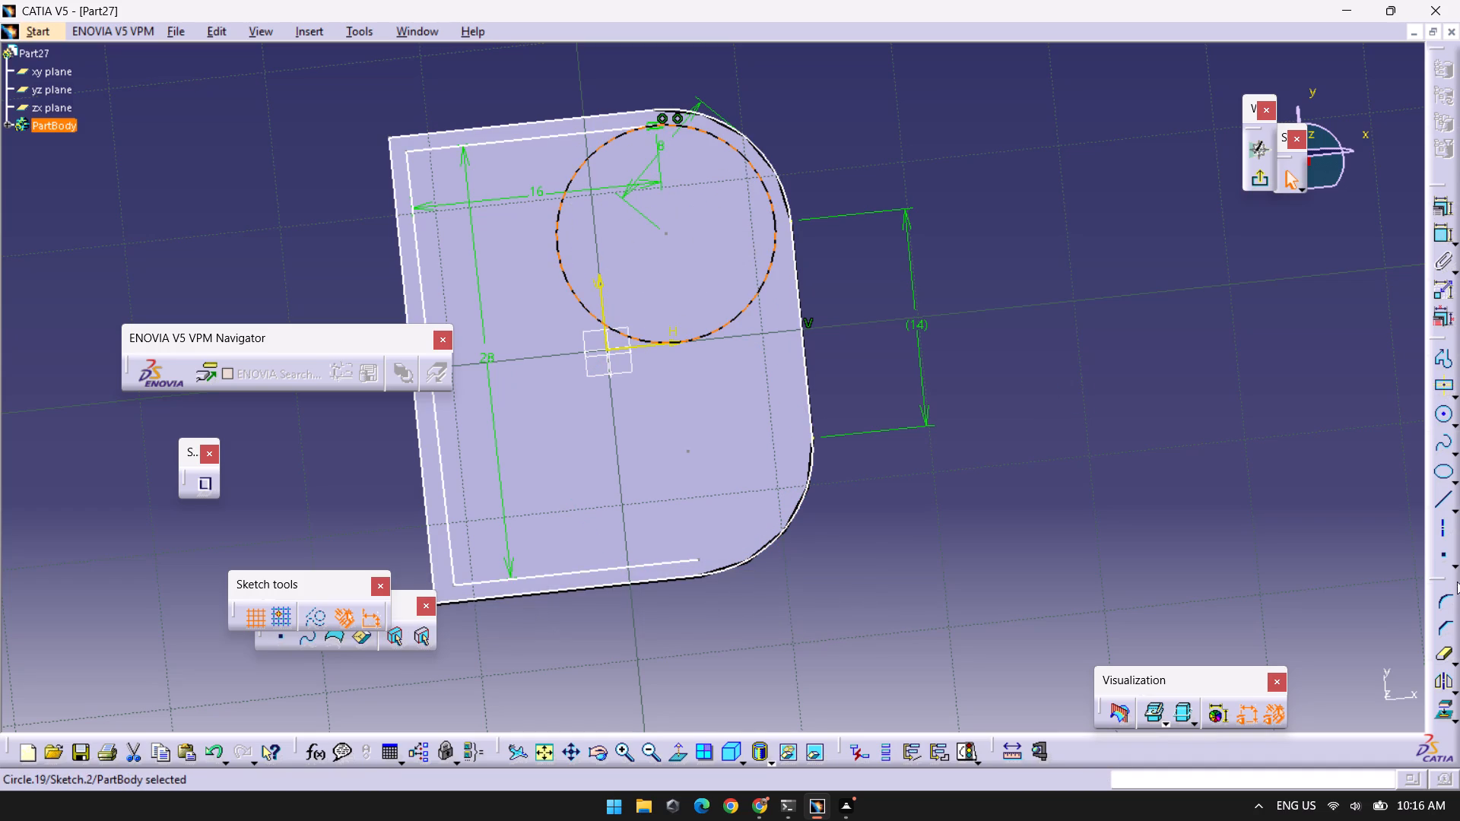
# Mirror the circle at the upper rounded corner about the sketch's horizontal axis onto the lower corner.
pyautogui.click(1447, 673)
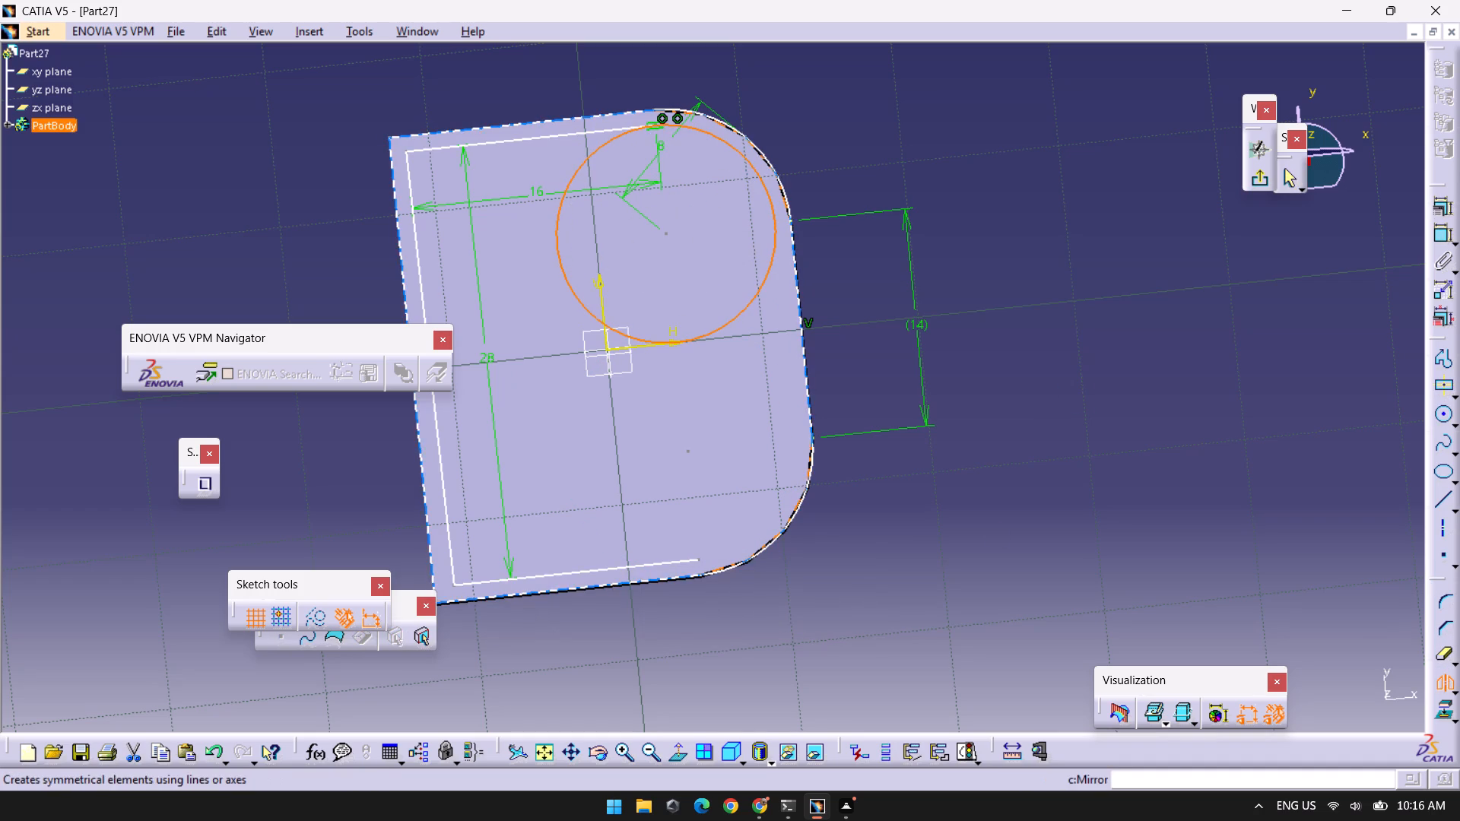
pyautogui.click(636, 348)
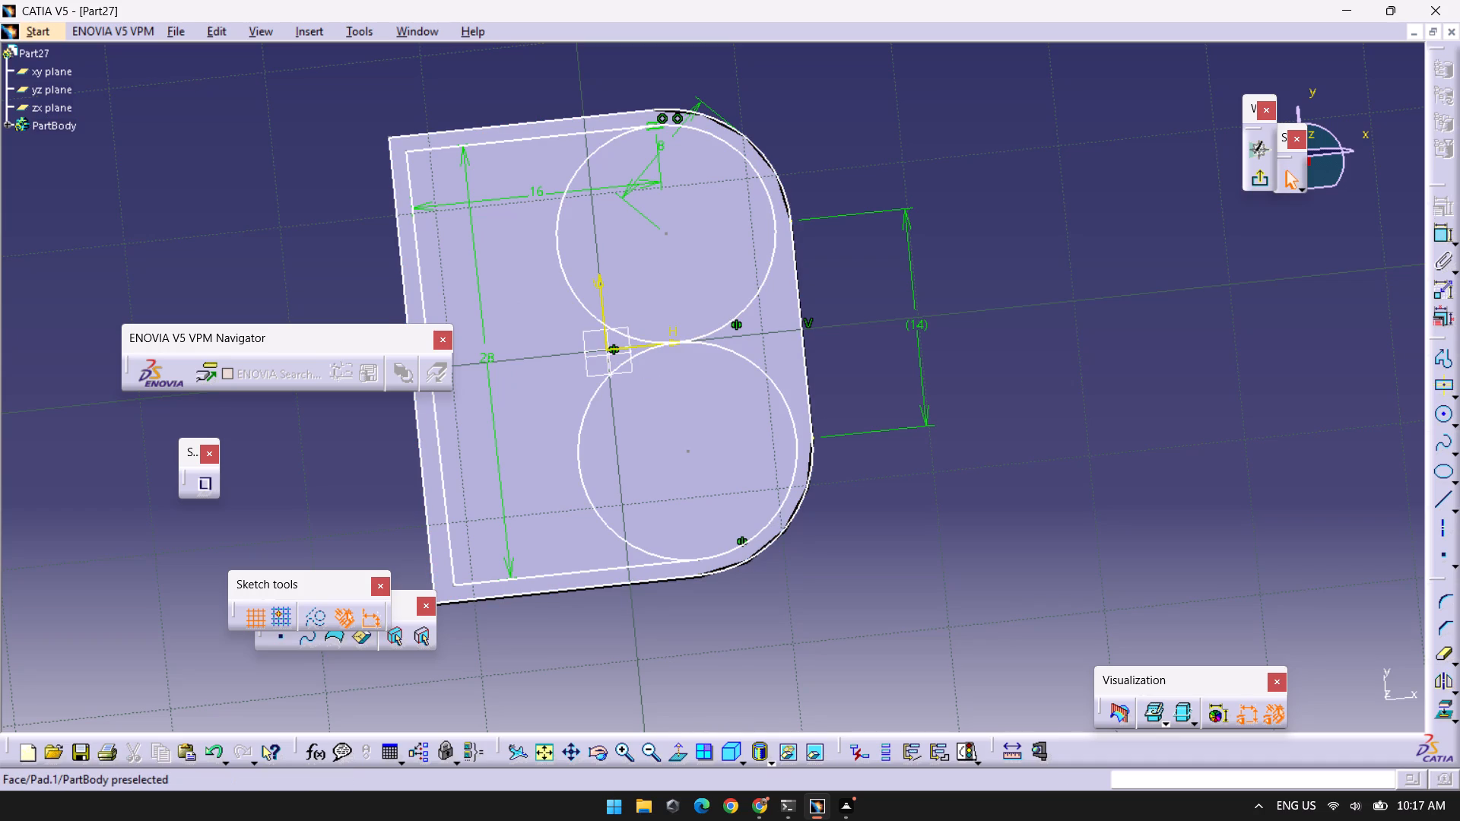
# Draw a bi-tangent line joining the front sides of the upper and lower corner circles.
pyautogui.click(1453, 508)
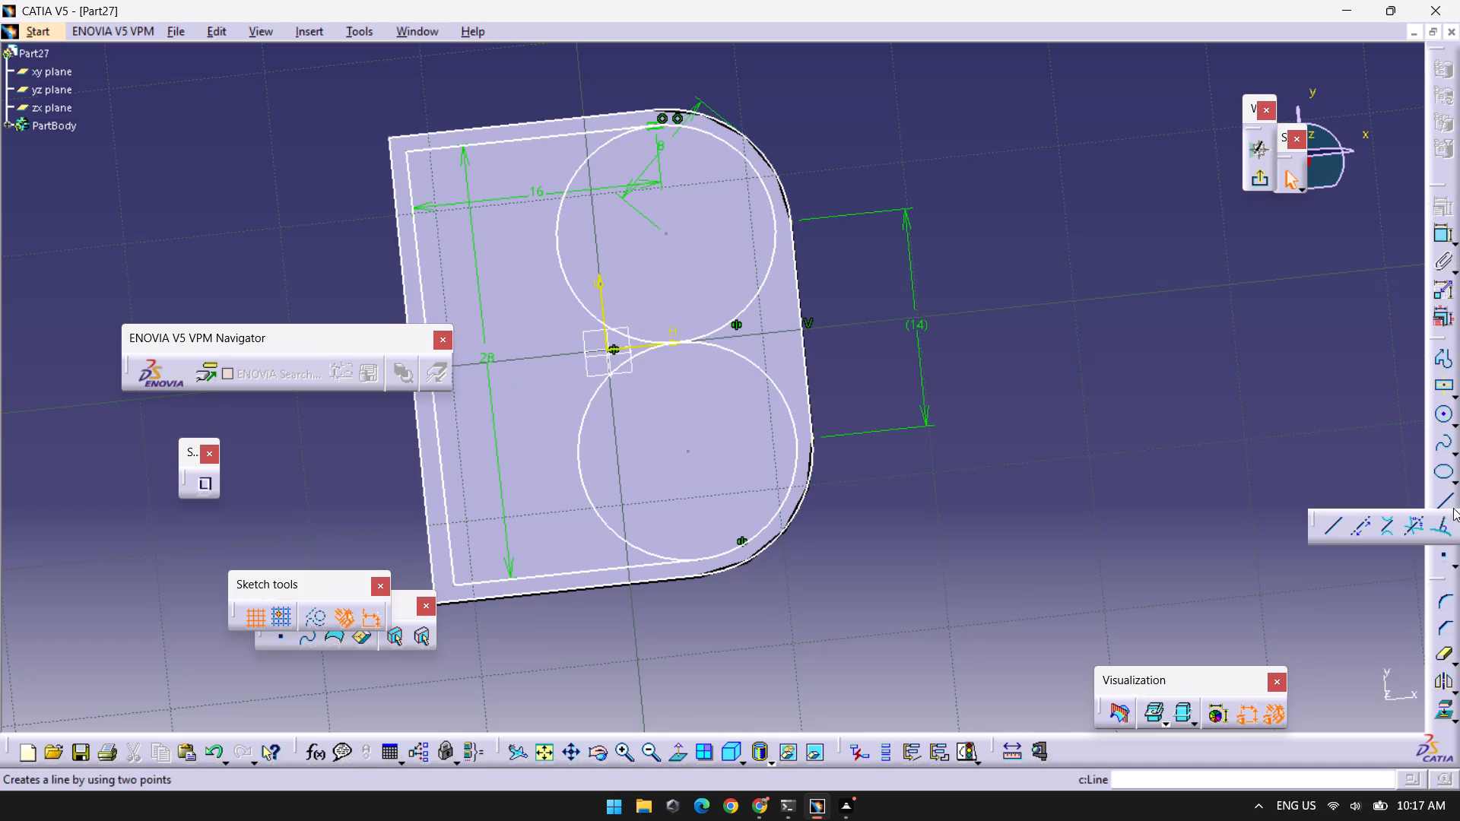
pyautogui.click(1385, 529)
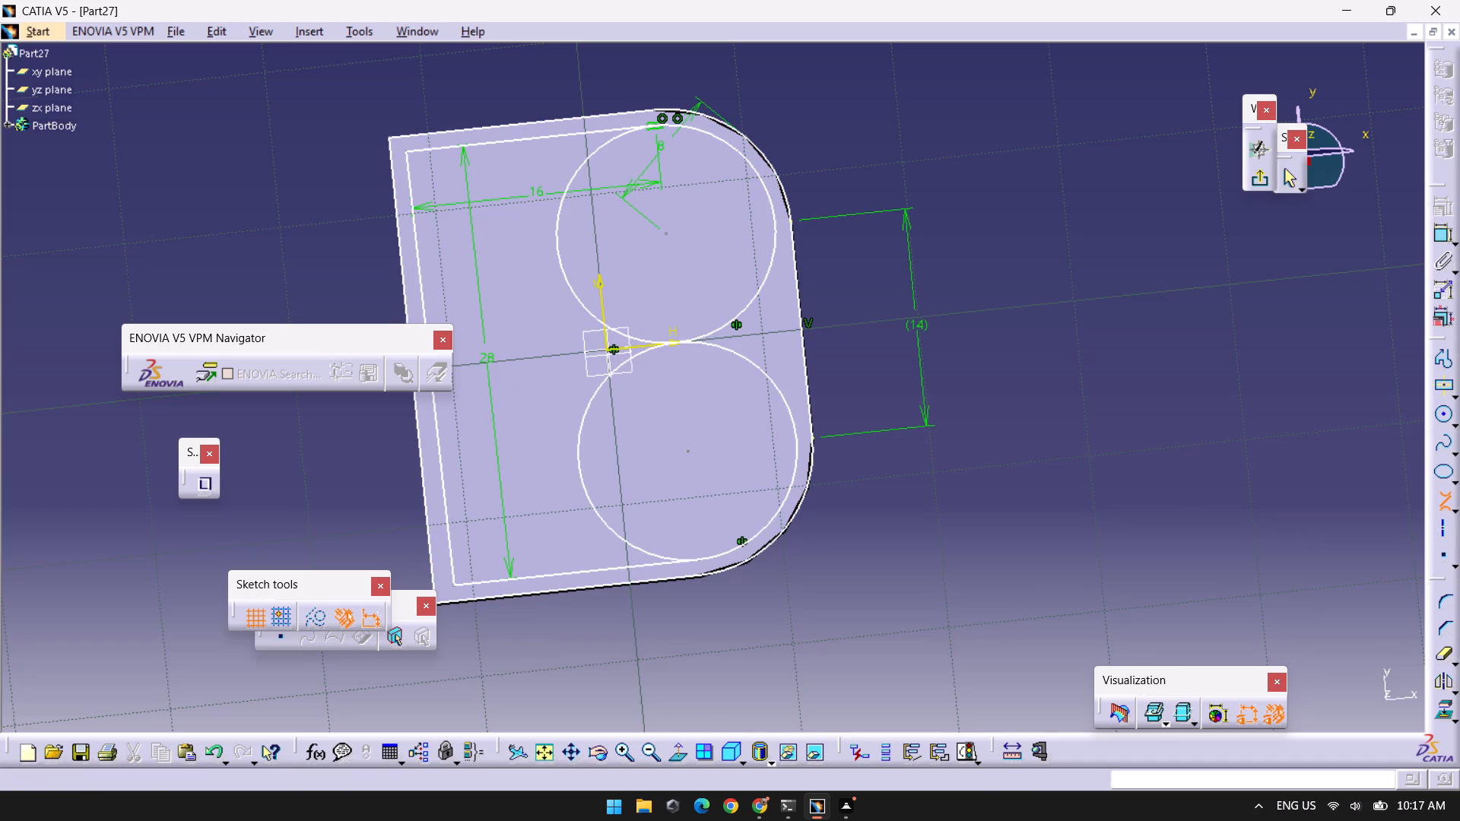
pyautogui.click(766, 189)
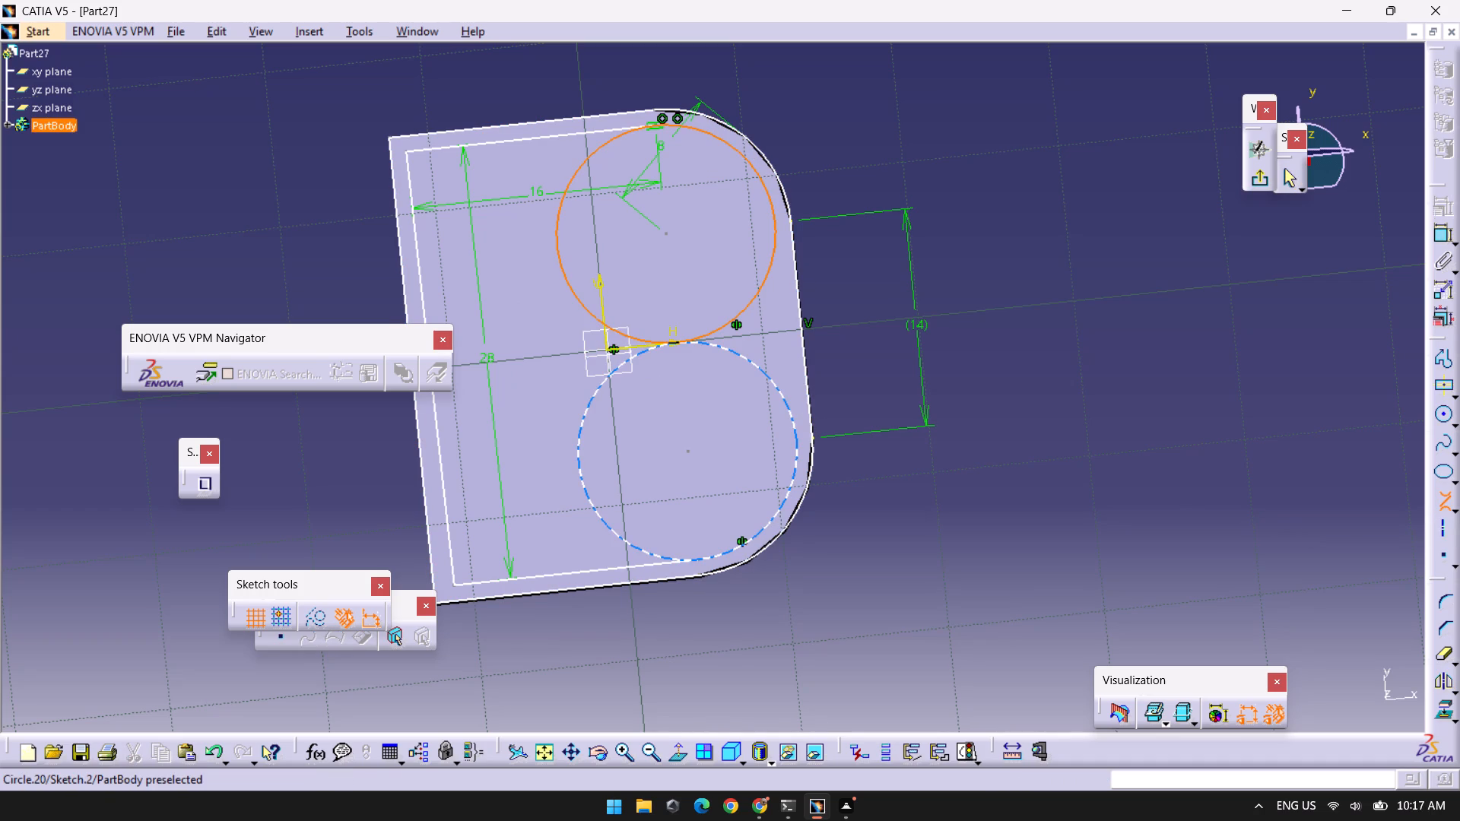
pyautogui.click(798, 452)
pyautogui.click(1054, 436)
# Quick Trim both circles down to the inner corner arcs that continue the wall outline, and exit the sketch.
pyautogui.doubleClick(1443, 653)
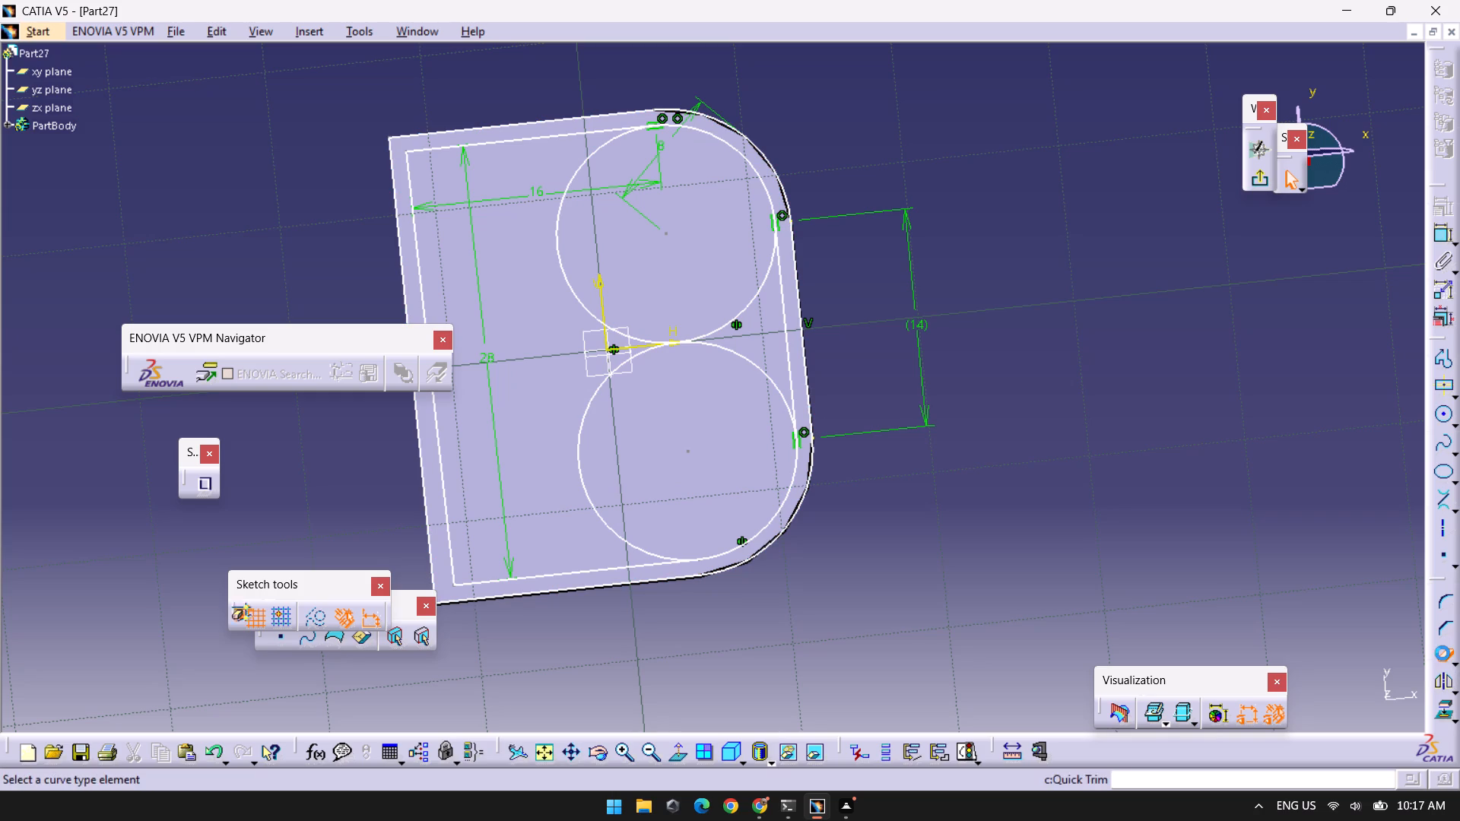
pyautogui.click(558, 210)
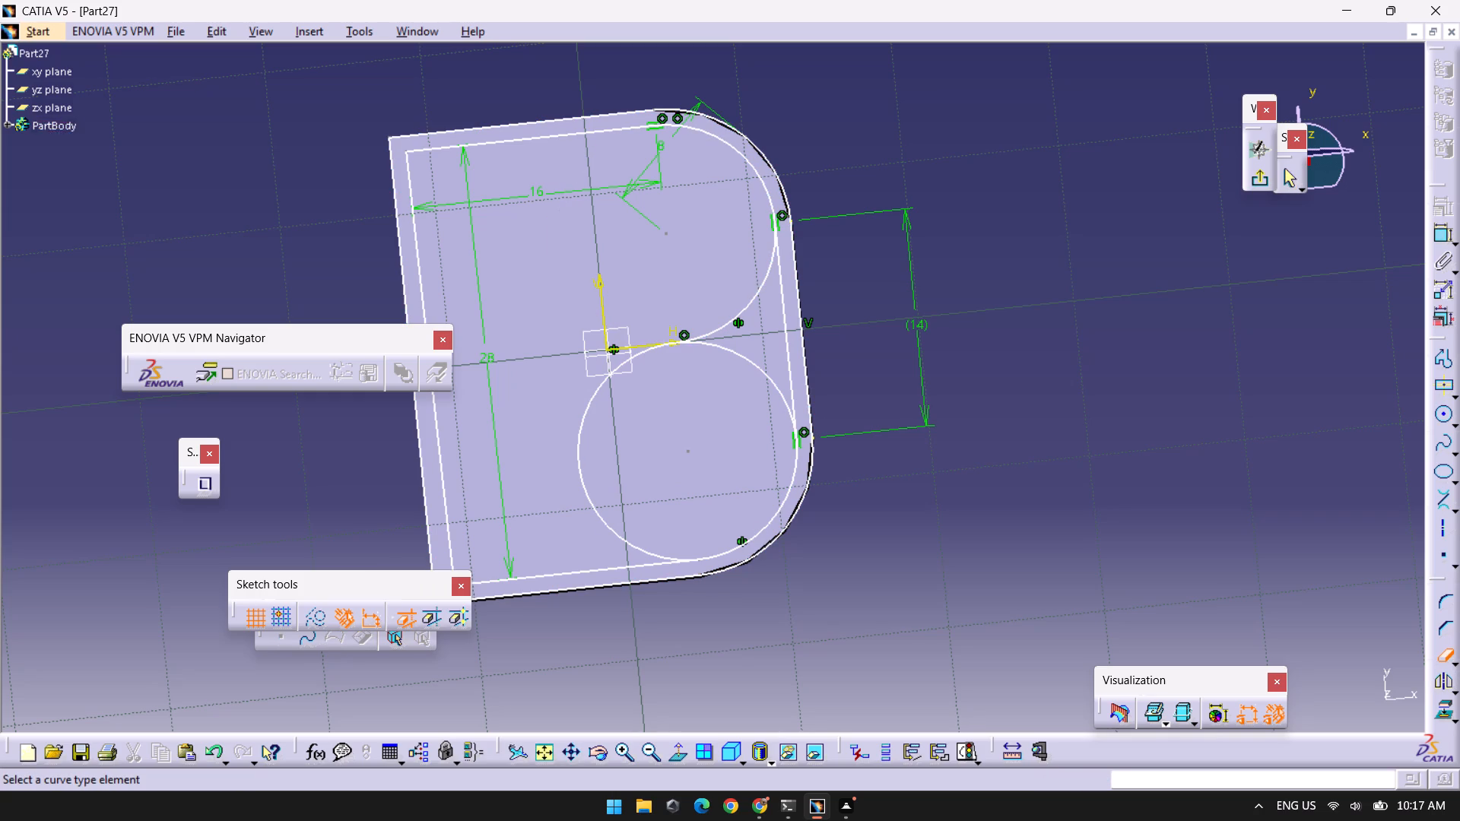
pyautogui.click(578, 434)
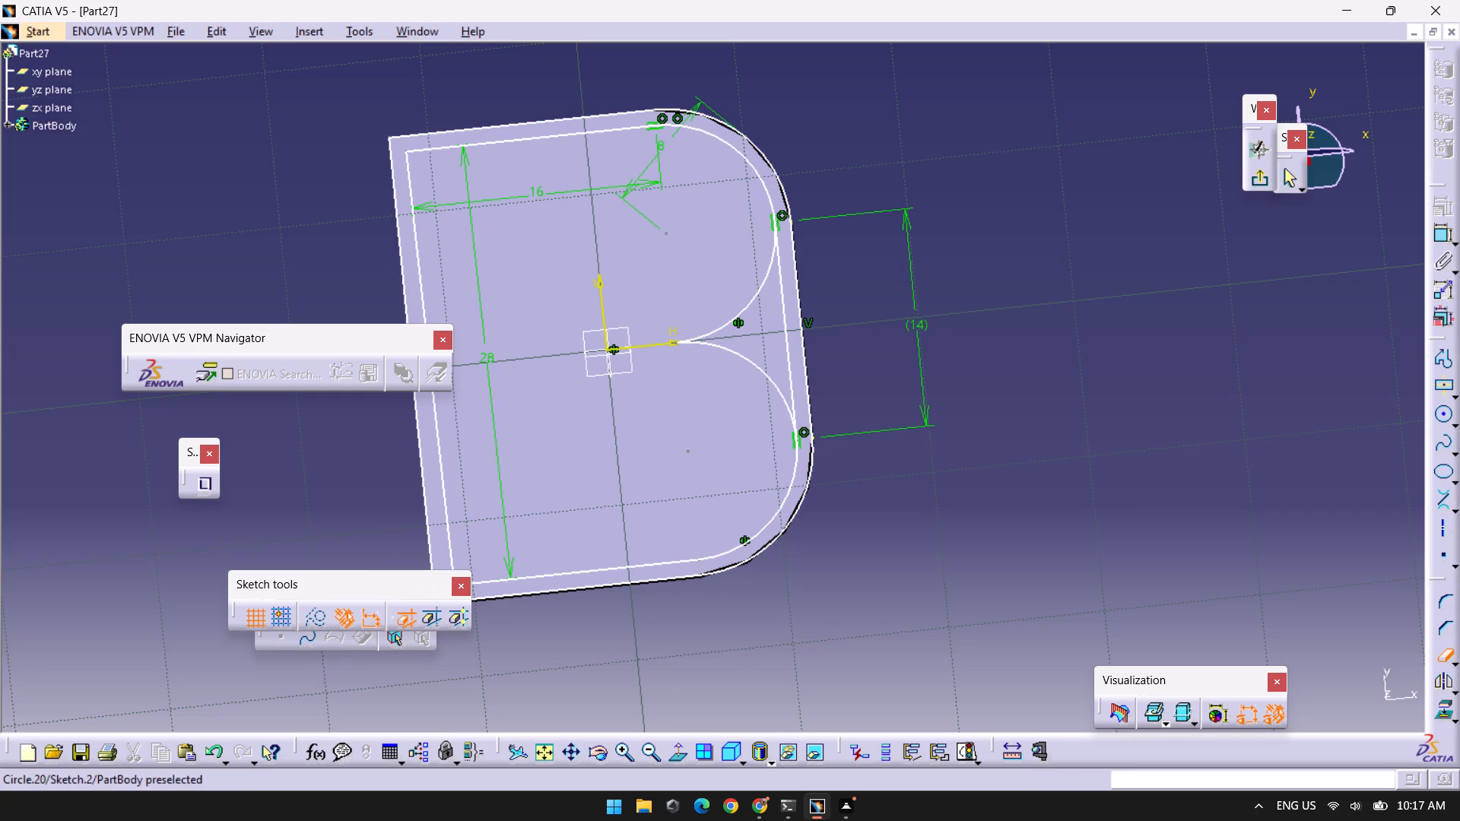
pyautogui.click(751, 305)
pyautogui.click(754, 368)
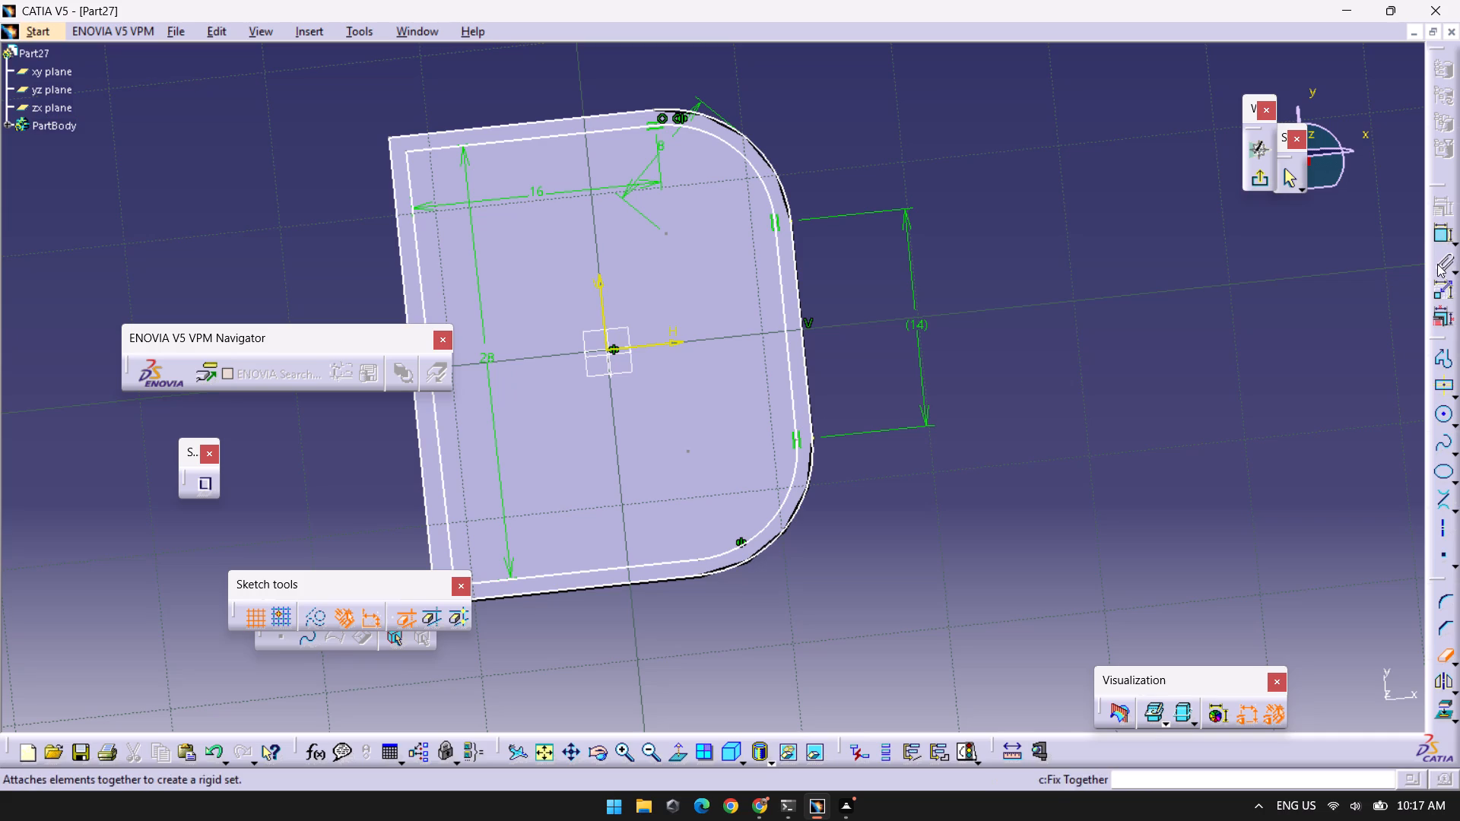
pyautogui.click(1266, 186)
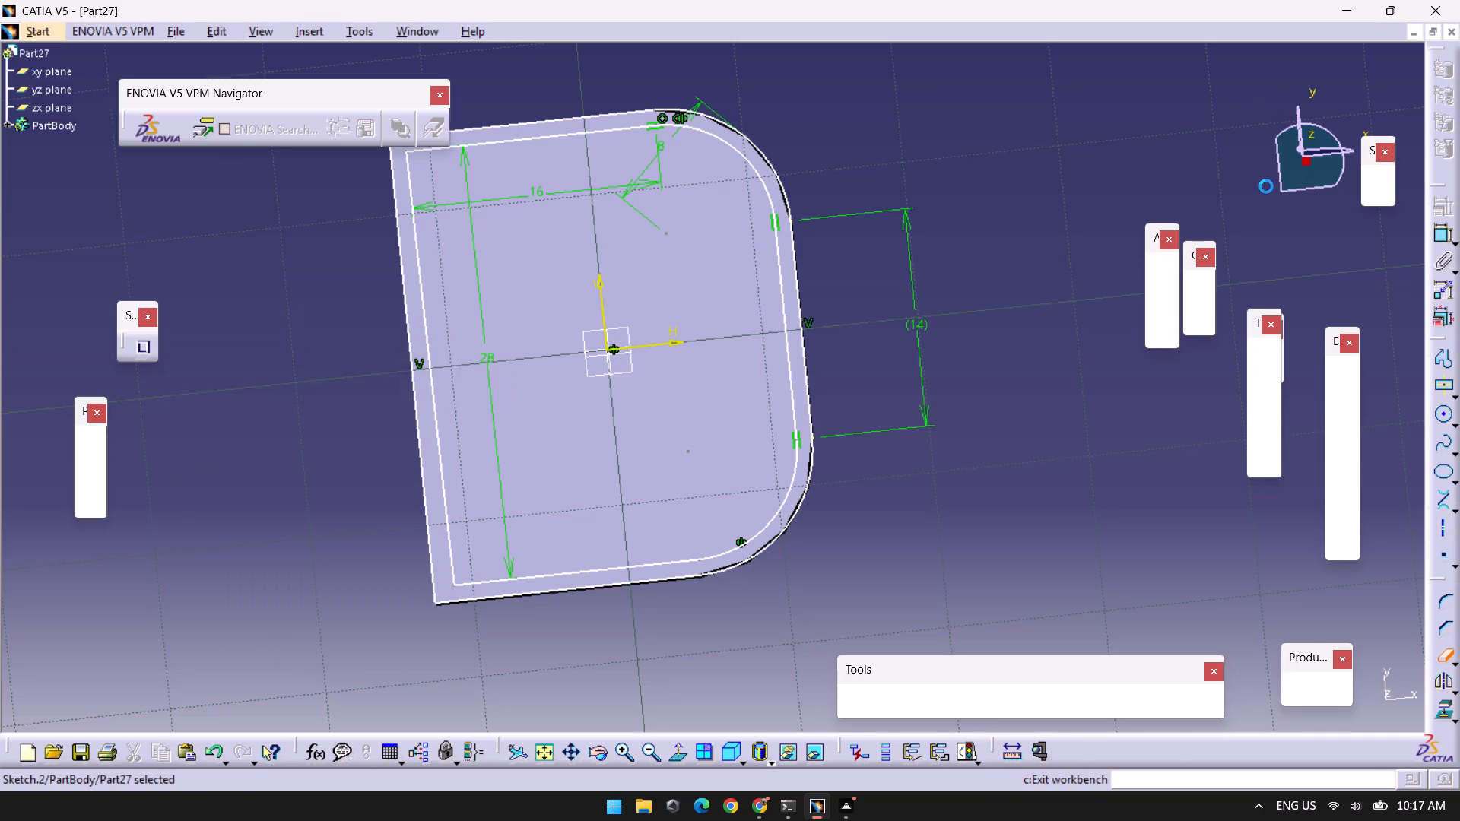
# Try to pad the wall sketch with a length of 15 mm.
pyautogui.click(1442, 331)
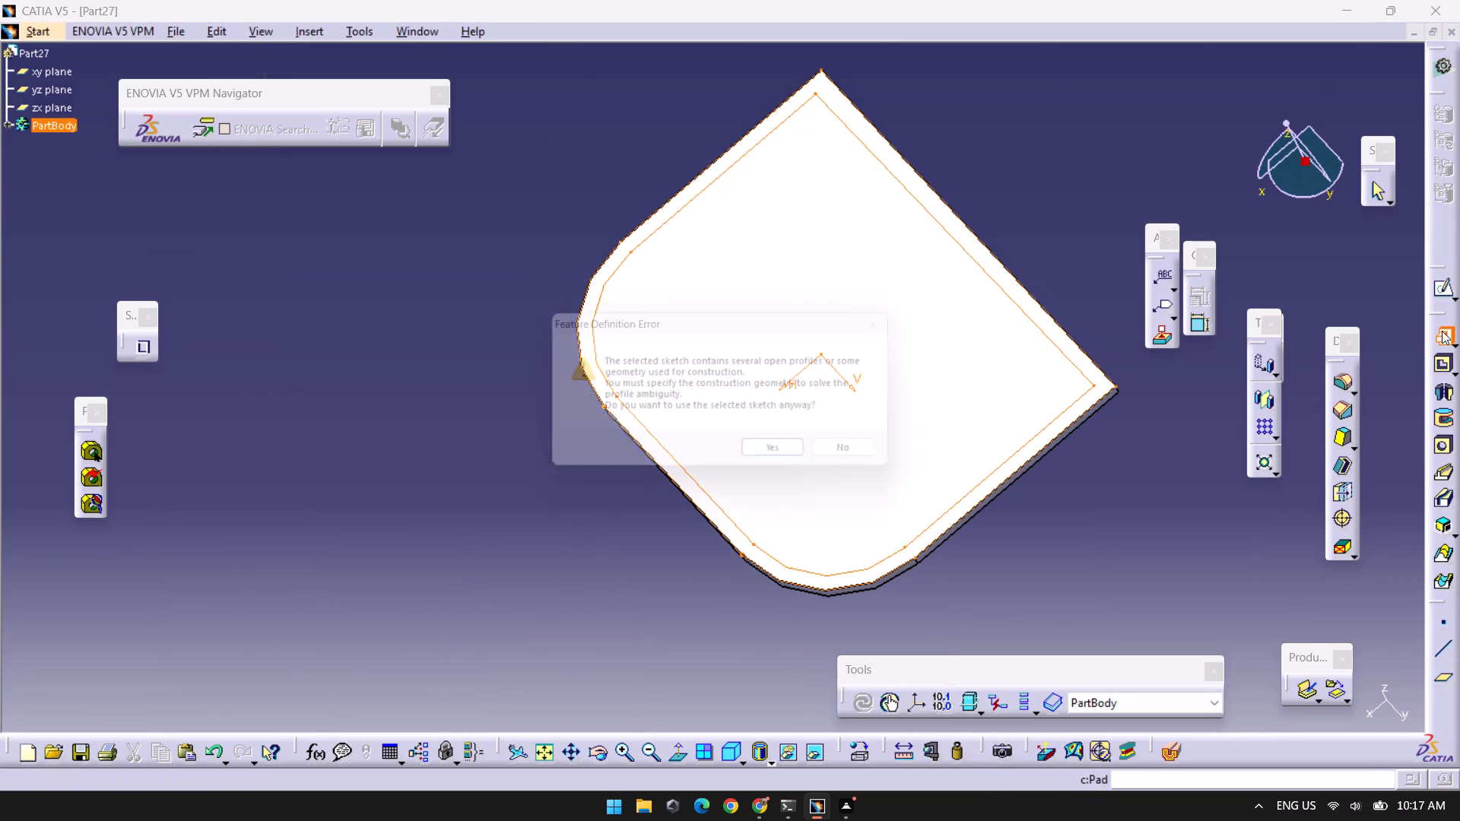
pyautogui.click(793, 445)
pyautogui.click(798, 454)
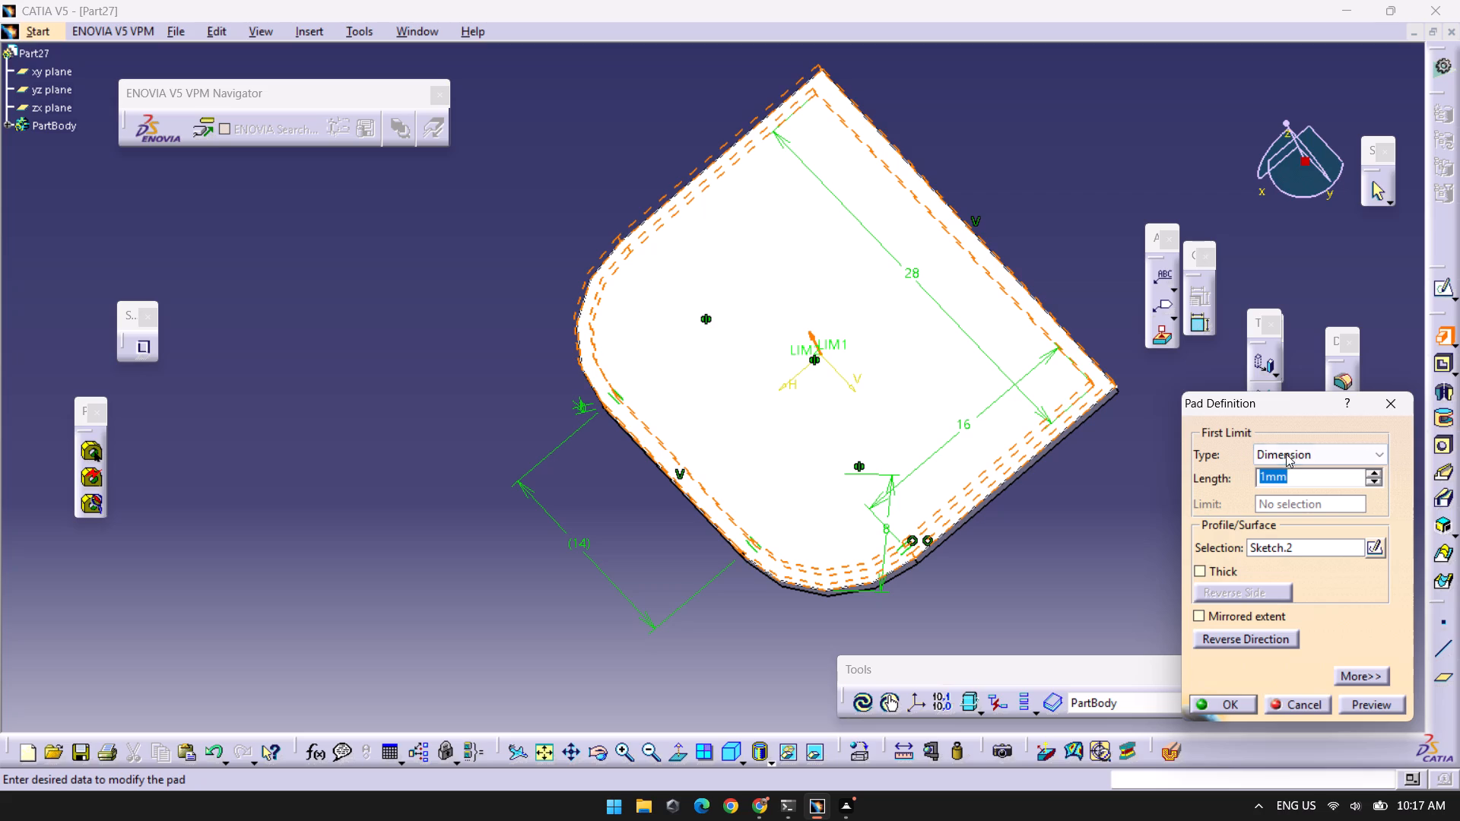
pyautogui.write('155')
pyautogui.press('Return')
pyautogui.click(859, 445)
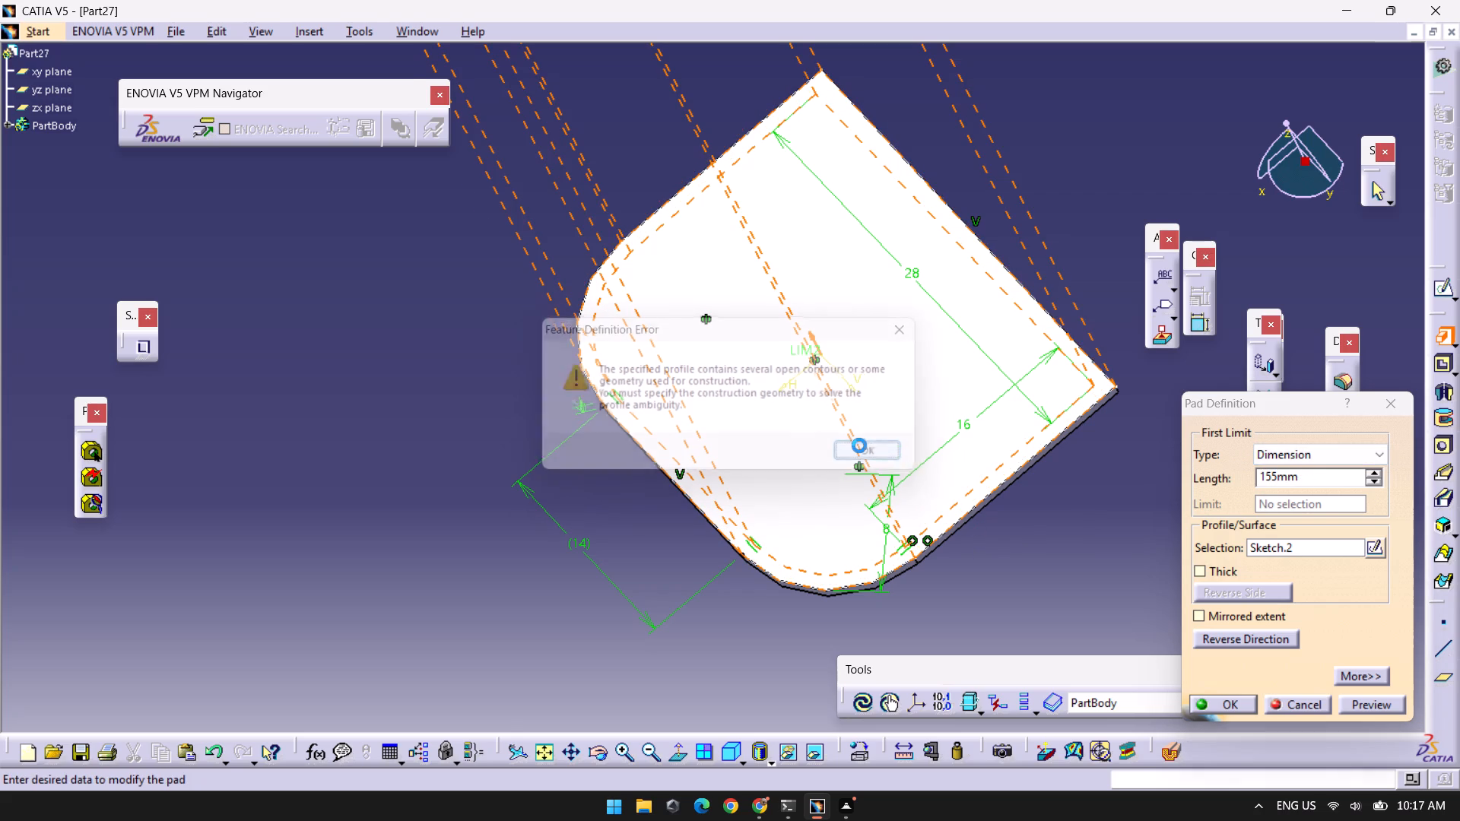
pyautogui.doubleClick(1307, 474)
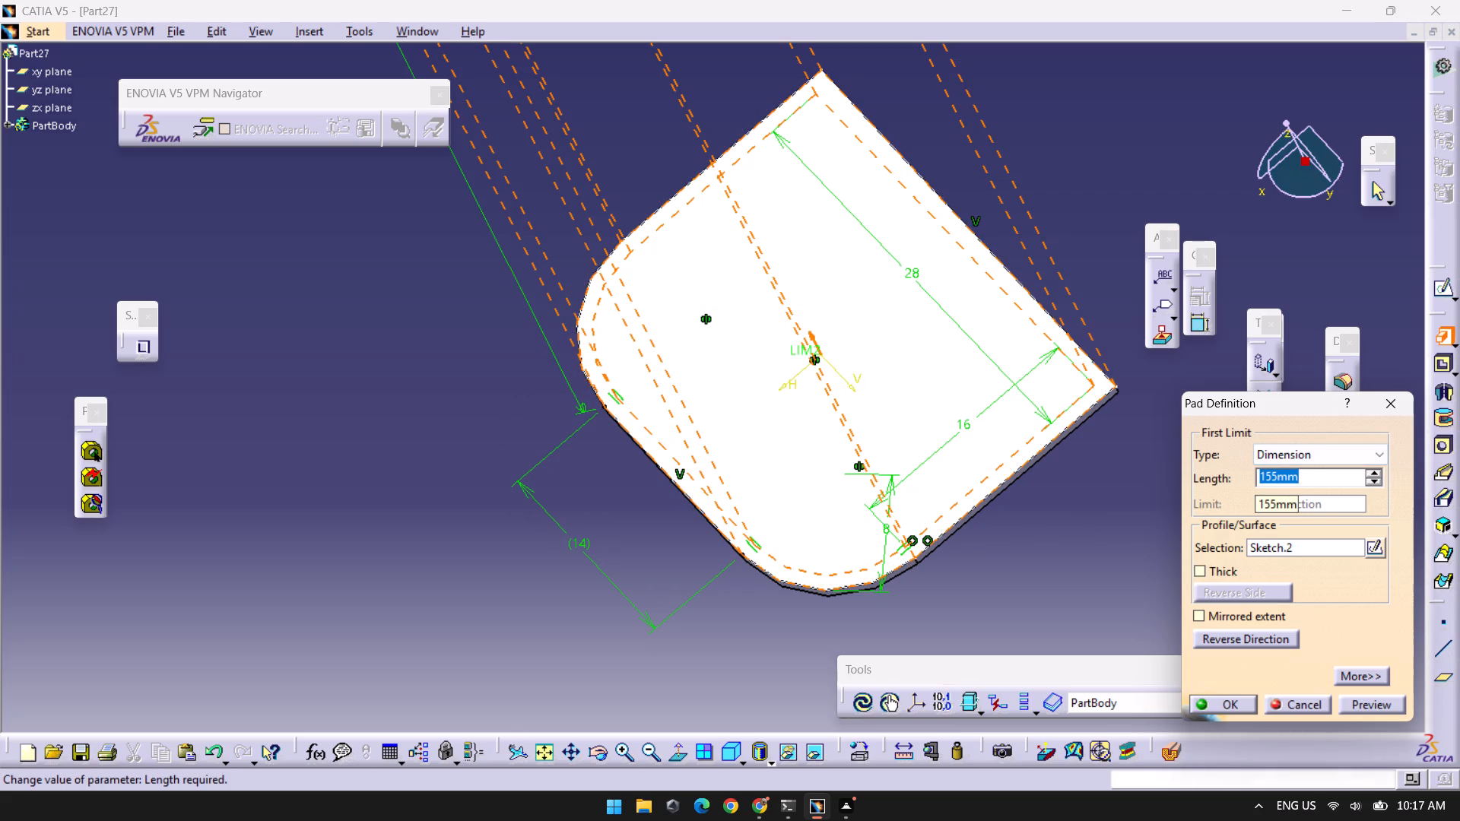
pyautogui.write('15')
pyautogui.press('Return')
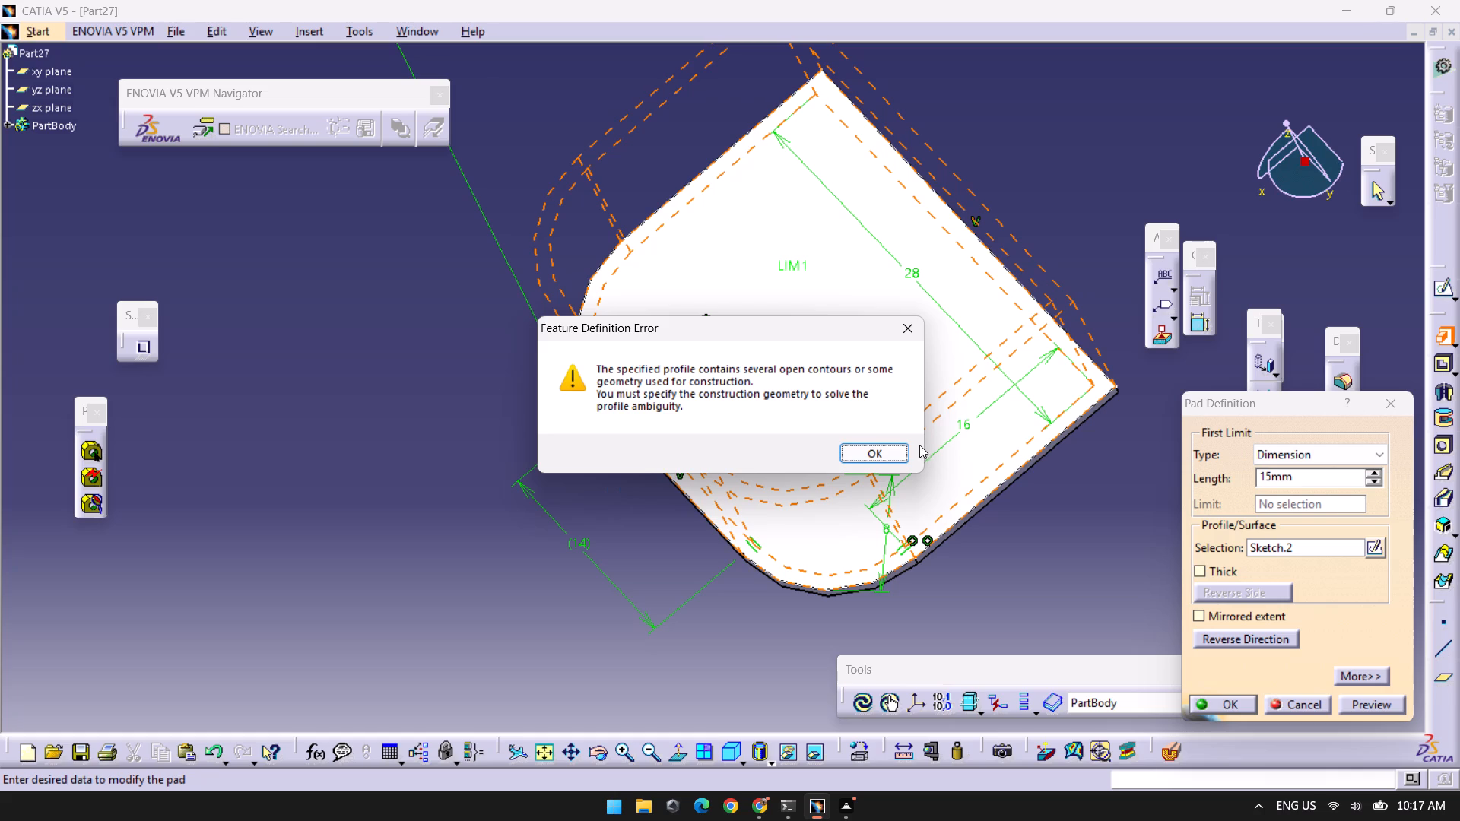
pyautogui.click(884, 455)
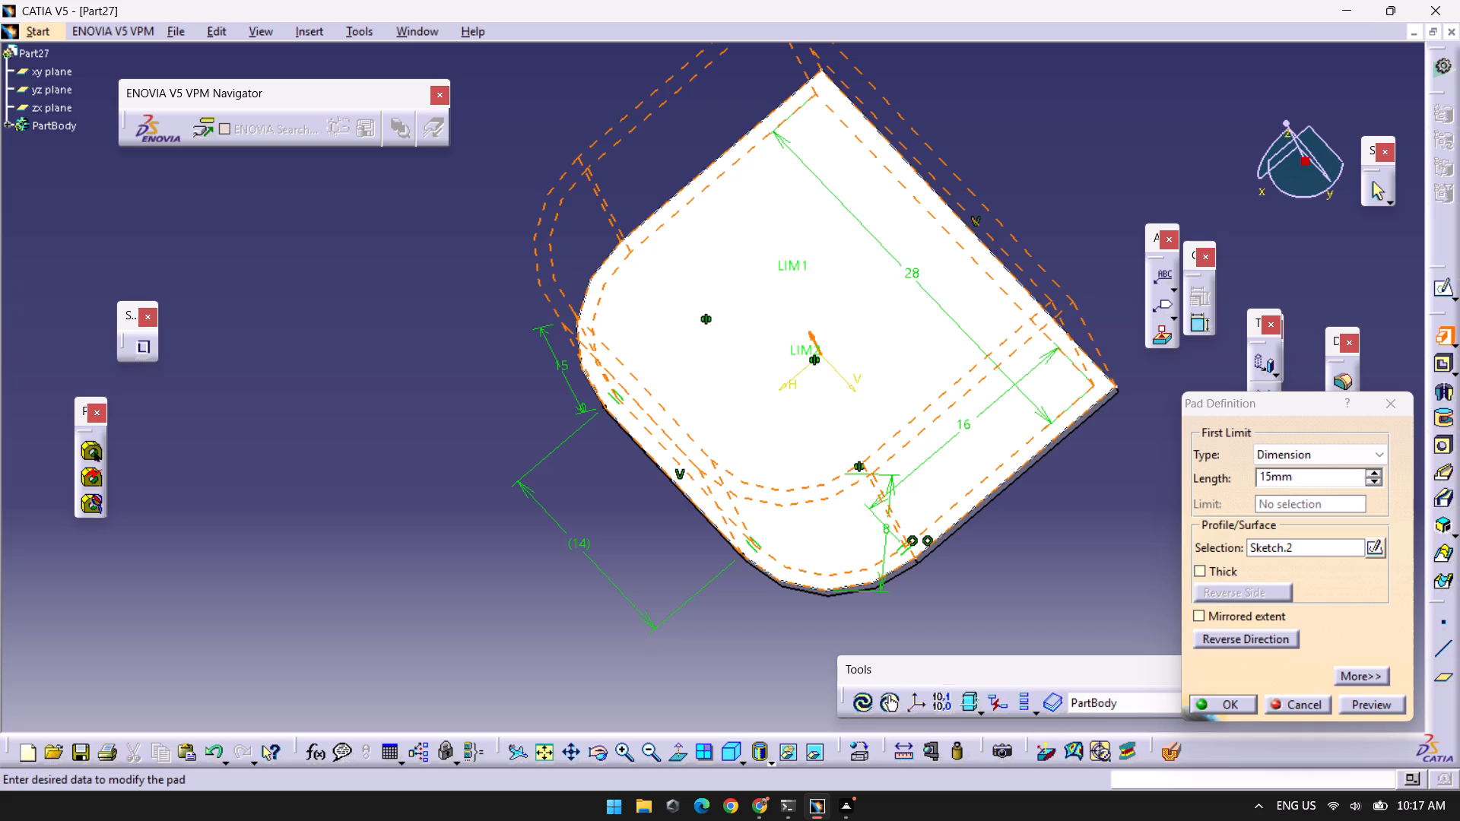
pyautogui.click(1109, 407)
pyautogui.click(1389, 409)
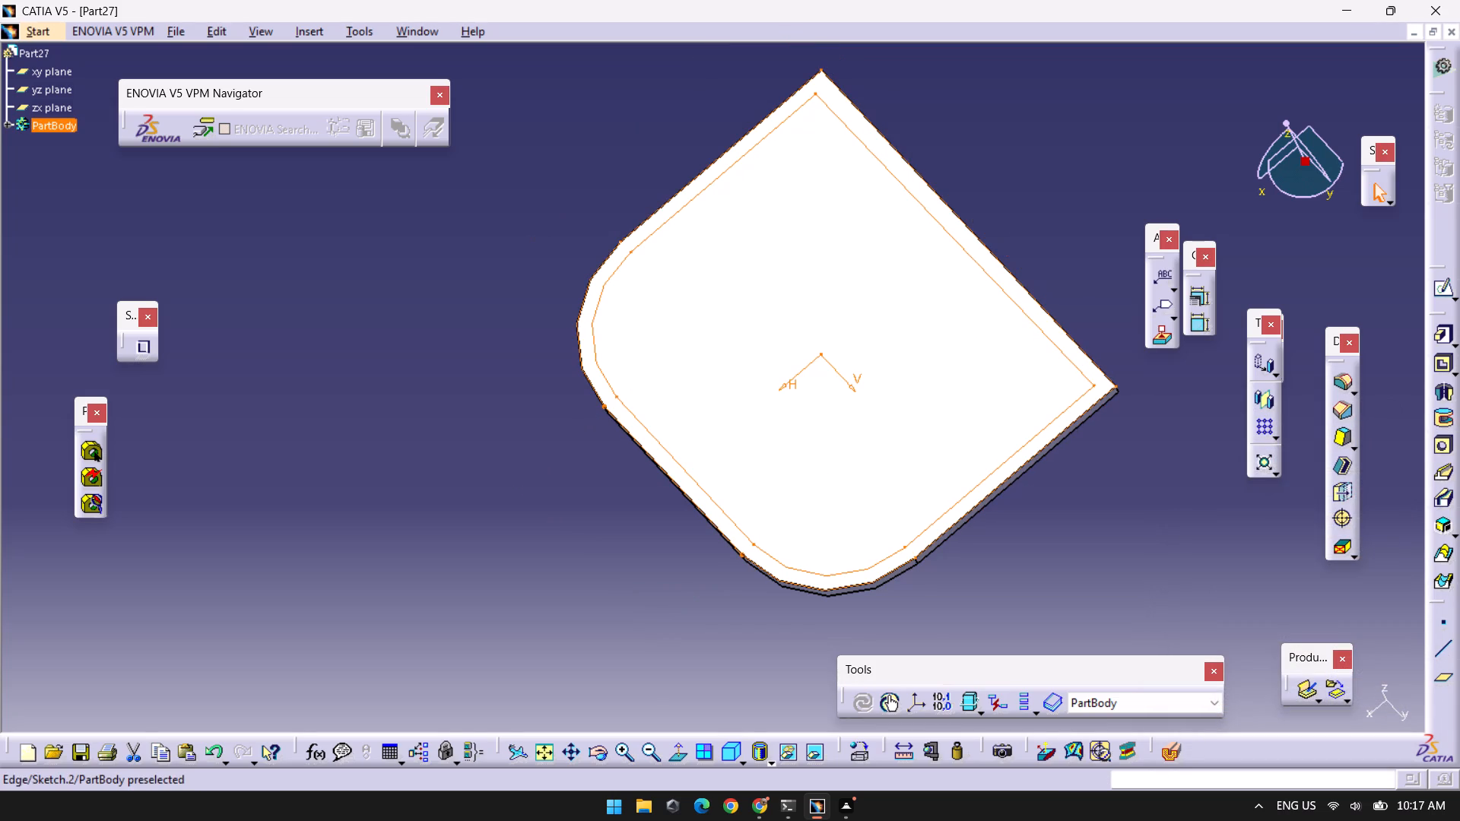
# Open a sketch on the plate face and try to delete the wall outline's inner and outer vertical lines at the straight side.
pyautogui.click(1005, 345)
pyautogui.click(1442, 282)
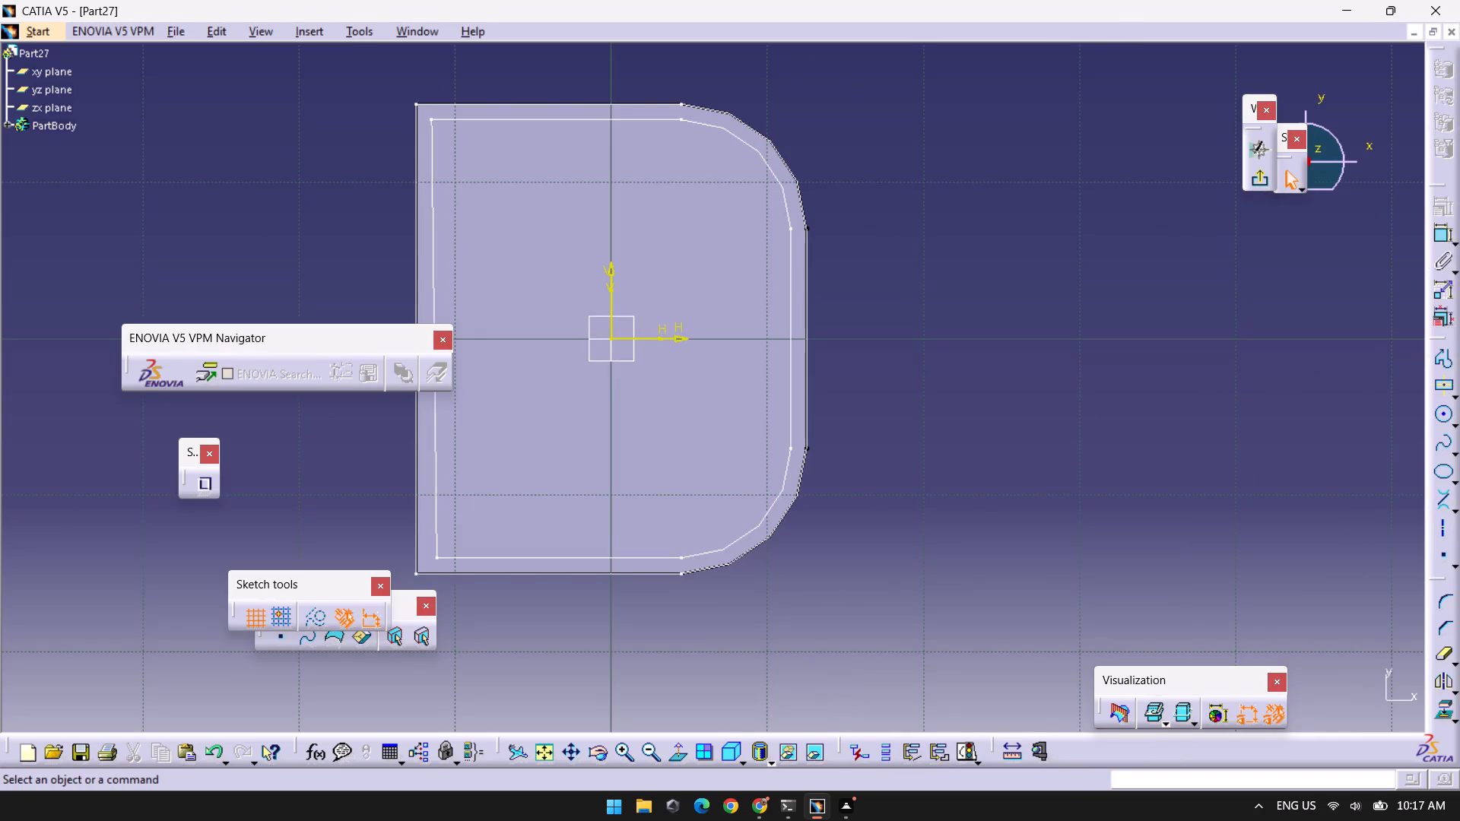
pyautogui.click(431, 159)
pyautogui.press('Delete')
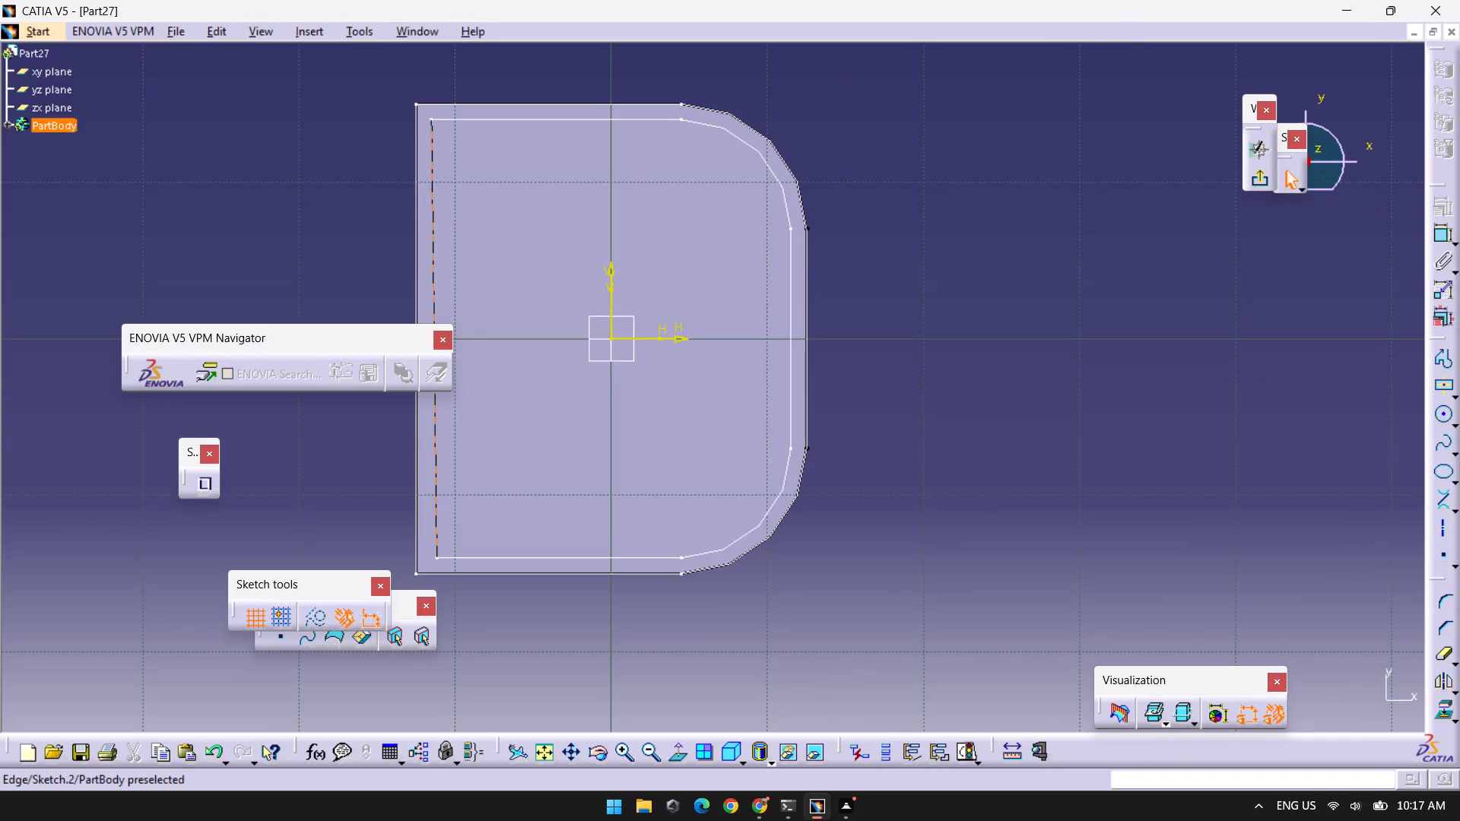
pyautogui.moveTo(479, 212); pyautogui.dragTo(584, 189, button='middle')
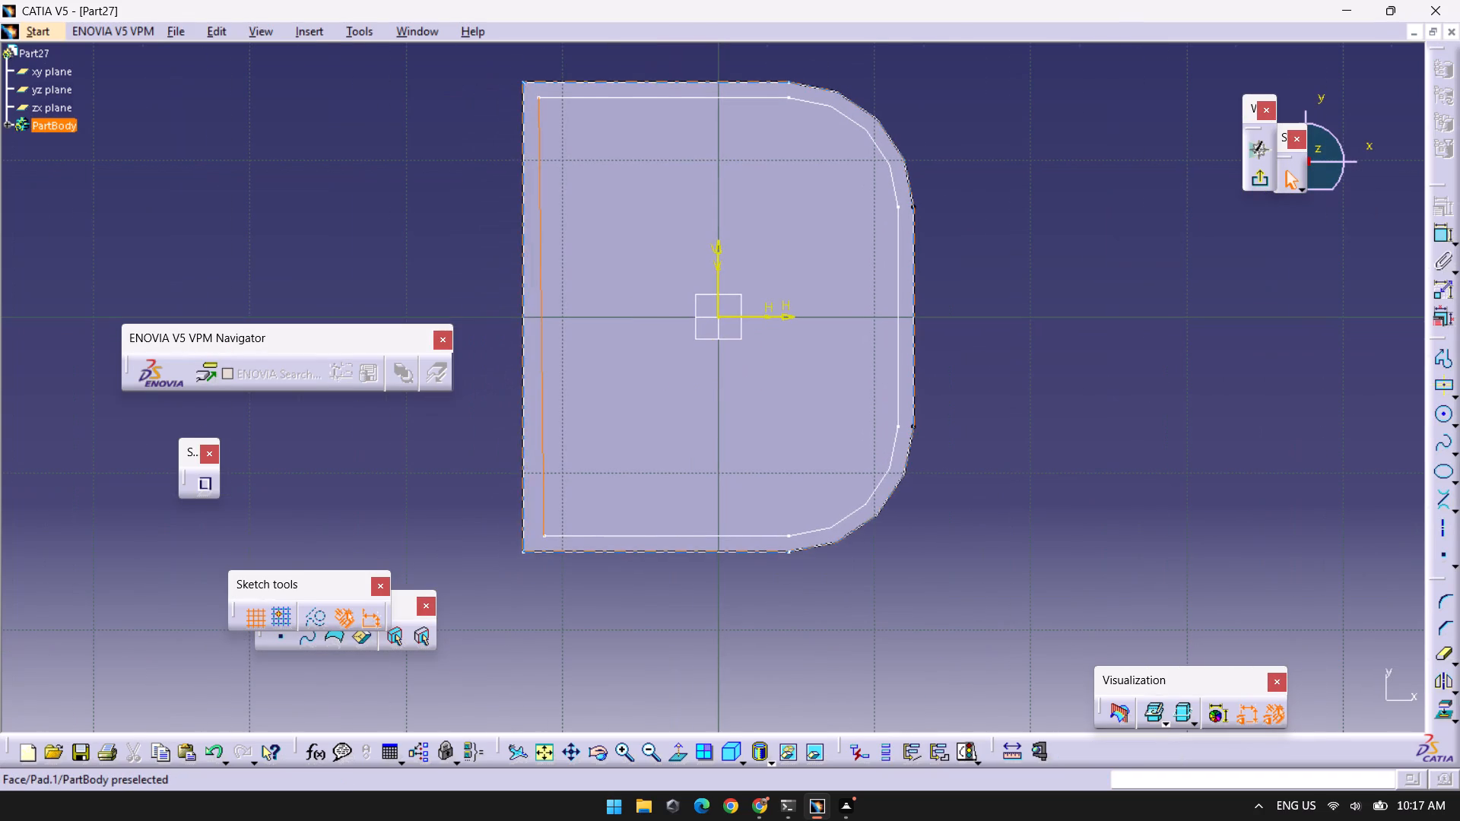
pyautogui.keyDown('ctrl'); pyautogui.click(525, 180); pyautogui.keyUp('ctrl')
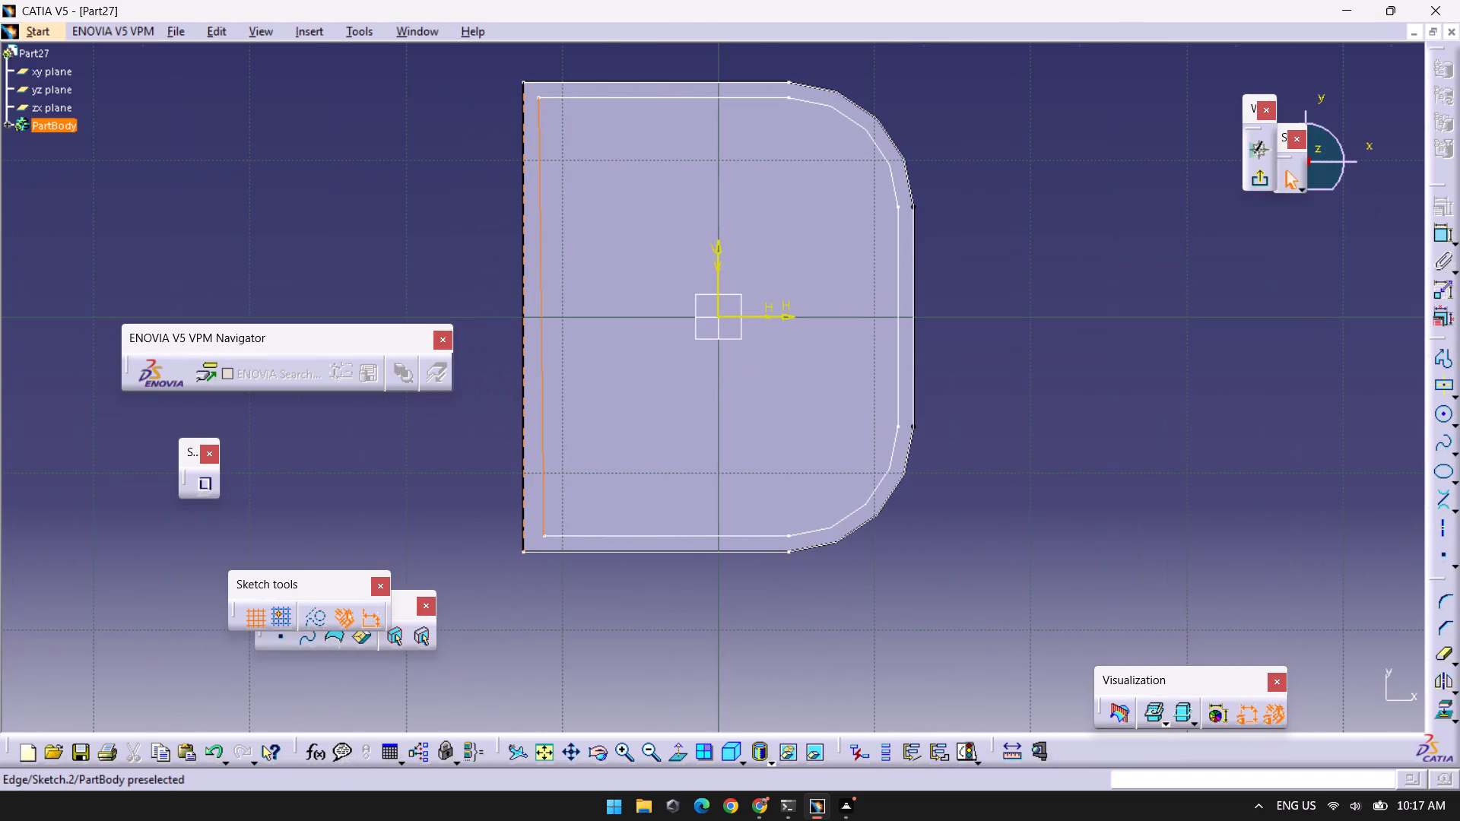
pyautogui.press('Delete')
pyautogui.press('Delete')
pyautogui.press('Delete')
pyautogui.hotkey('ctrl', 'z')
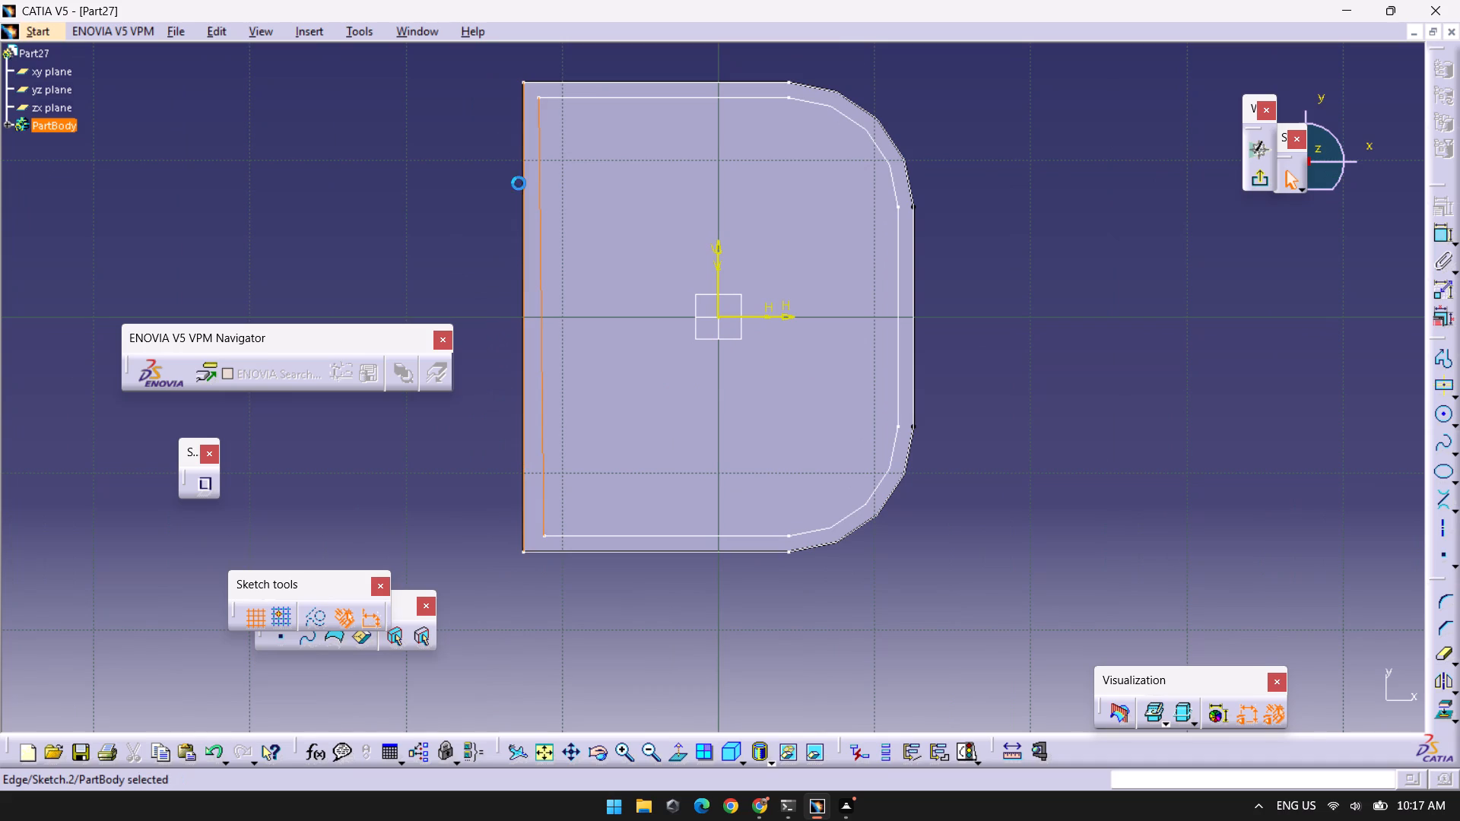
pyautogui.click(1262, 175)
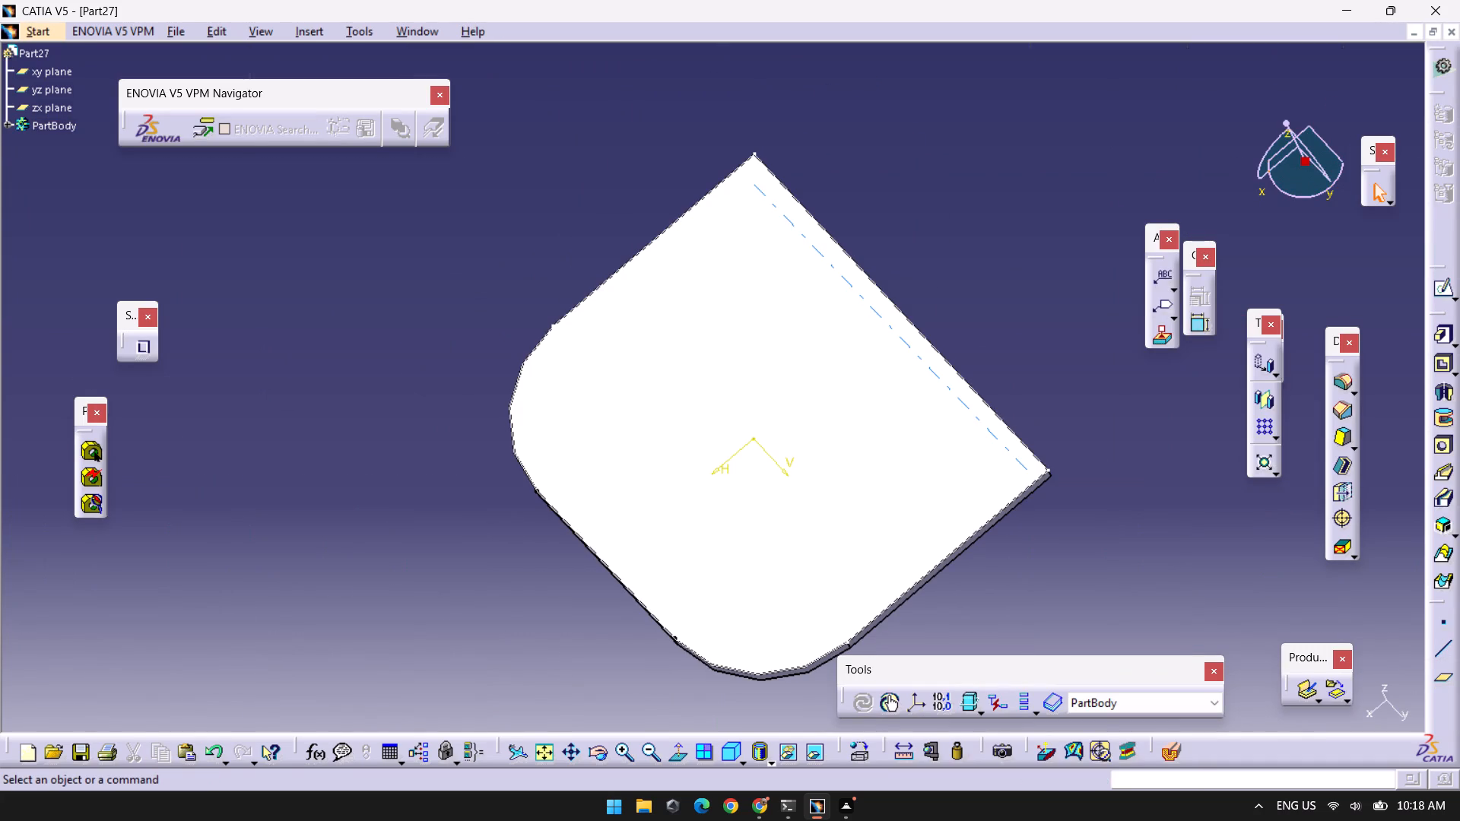
# Reopen the wall sketch and delete the inner and outer vertical lines along the straight rear side.
pyautogui.click(790, 227)
pyautogui.click(1439, 287)
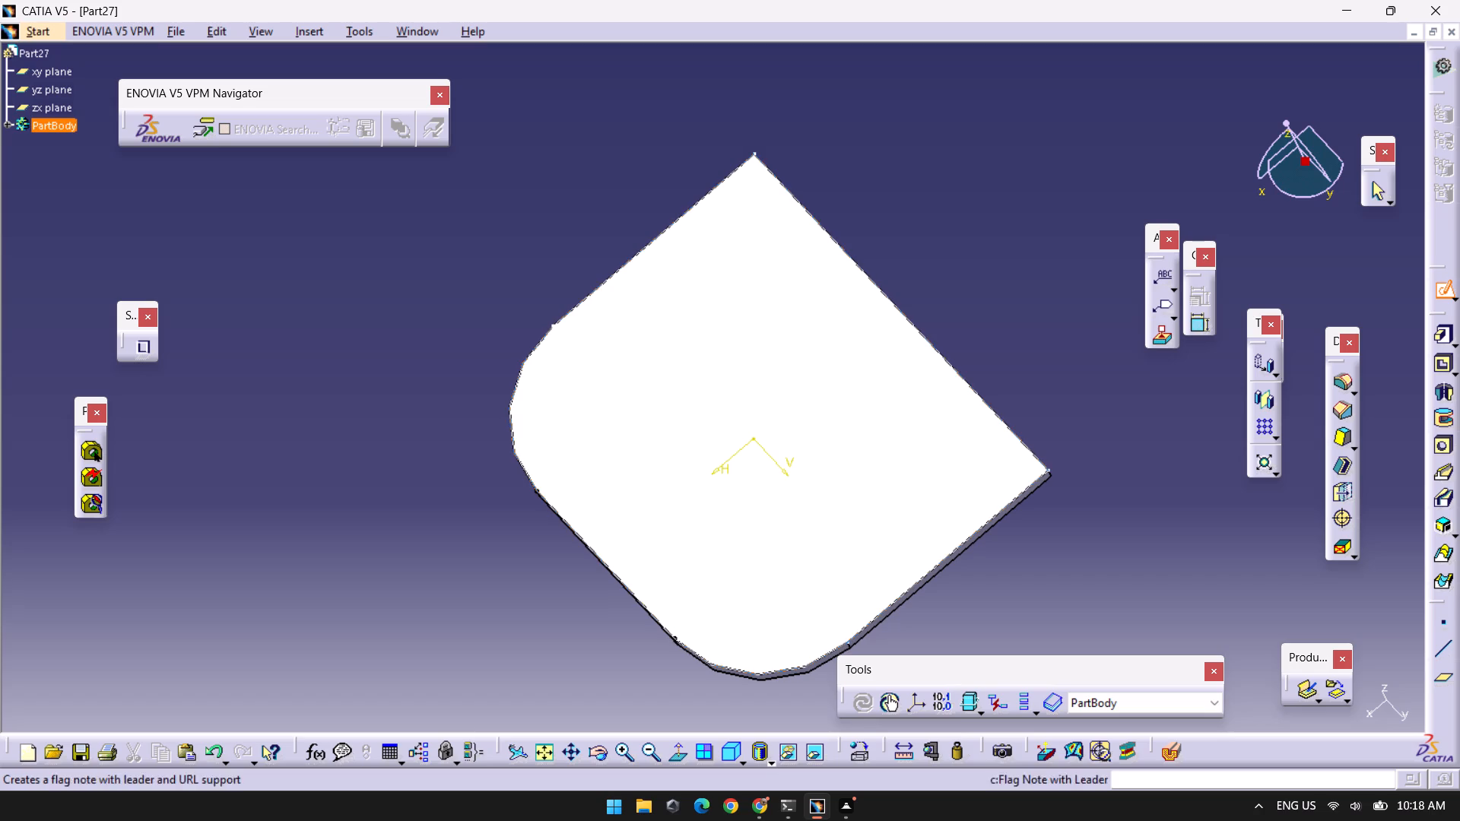
pyautogui.click(817, 245)
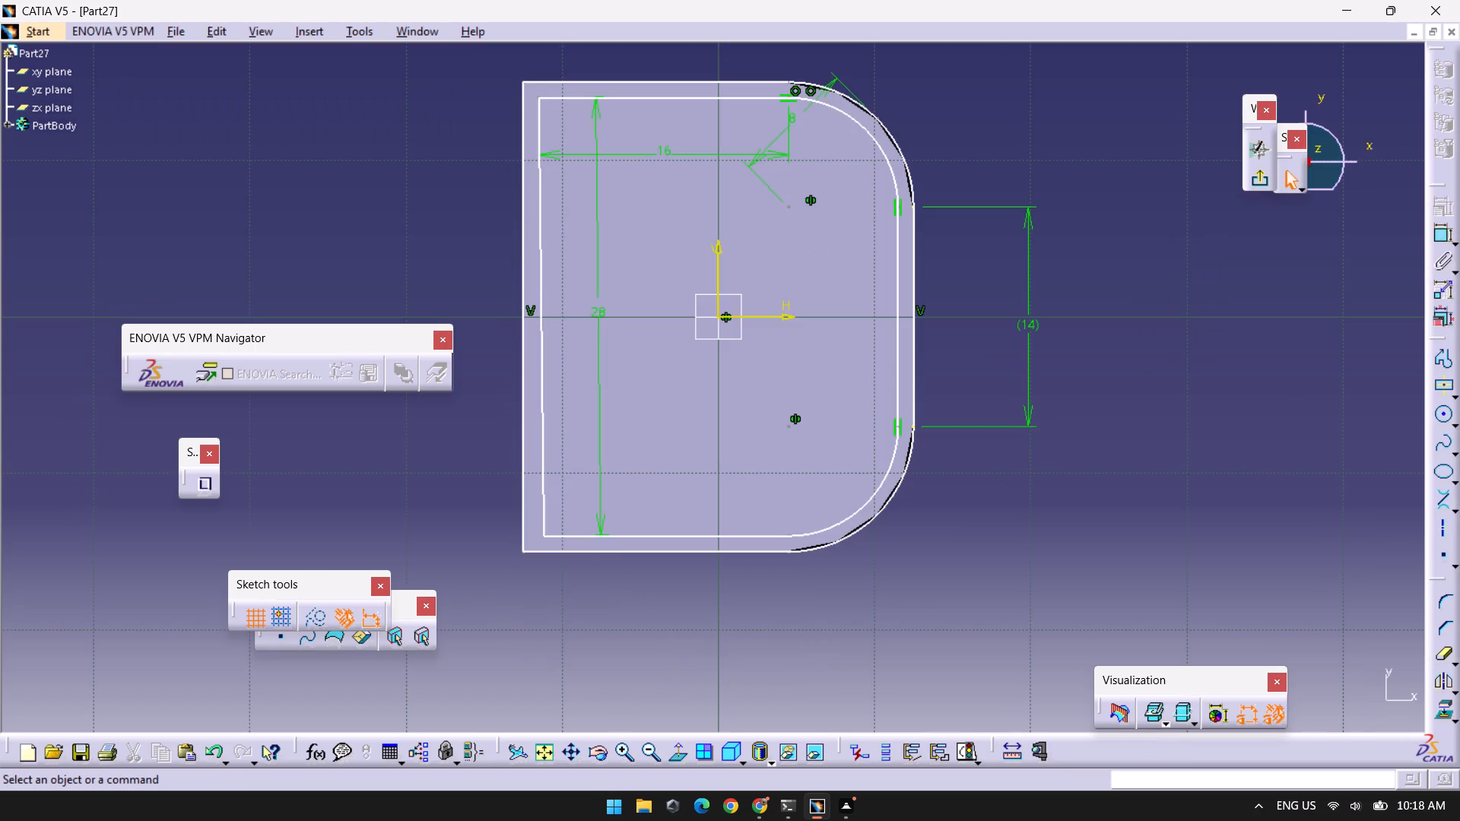
pyautogui.click(544, 221)
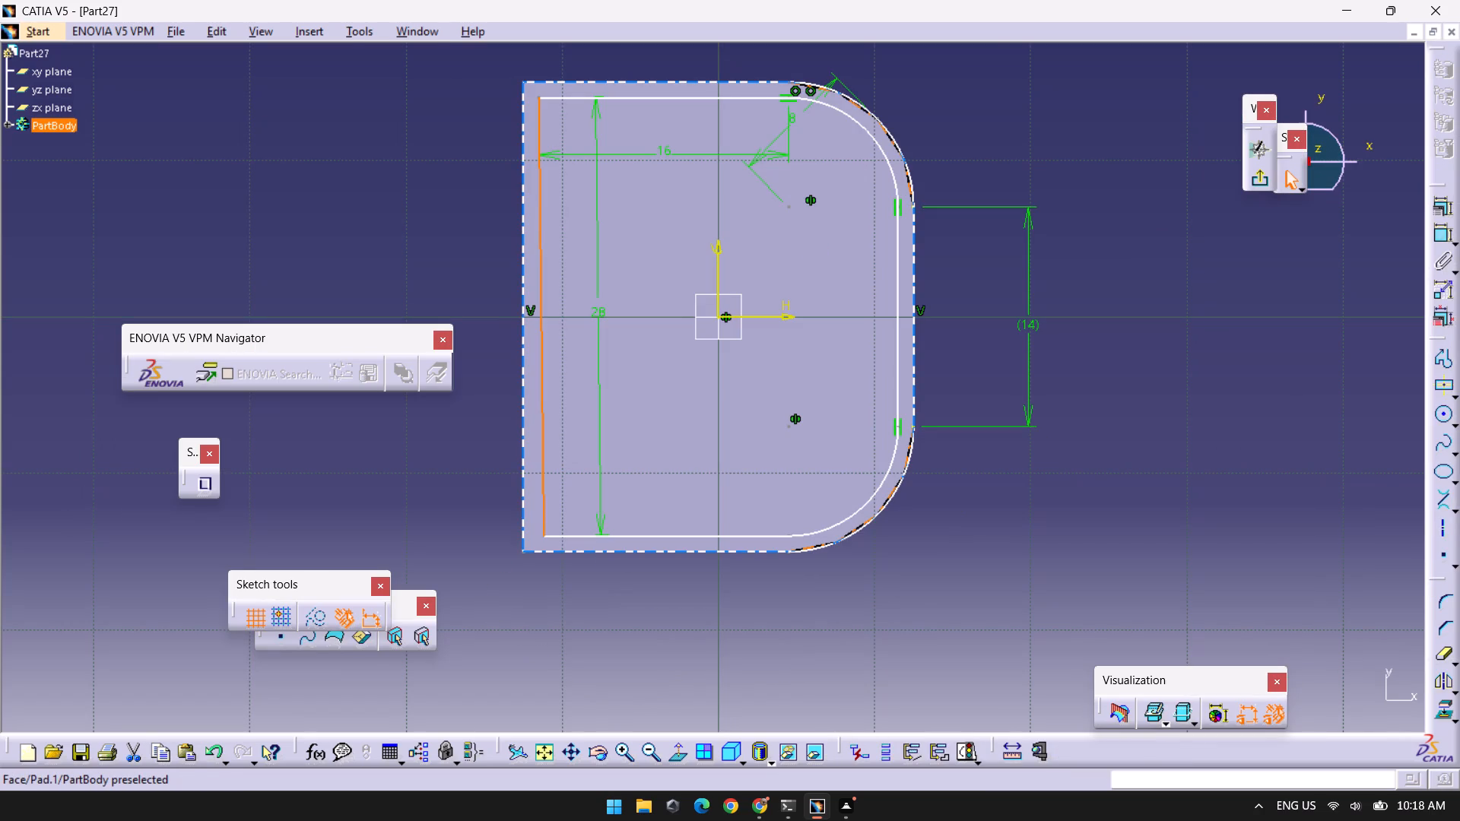
pyautogui.press('Delete')
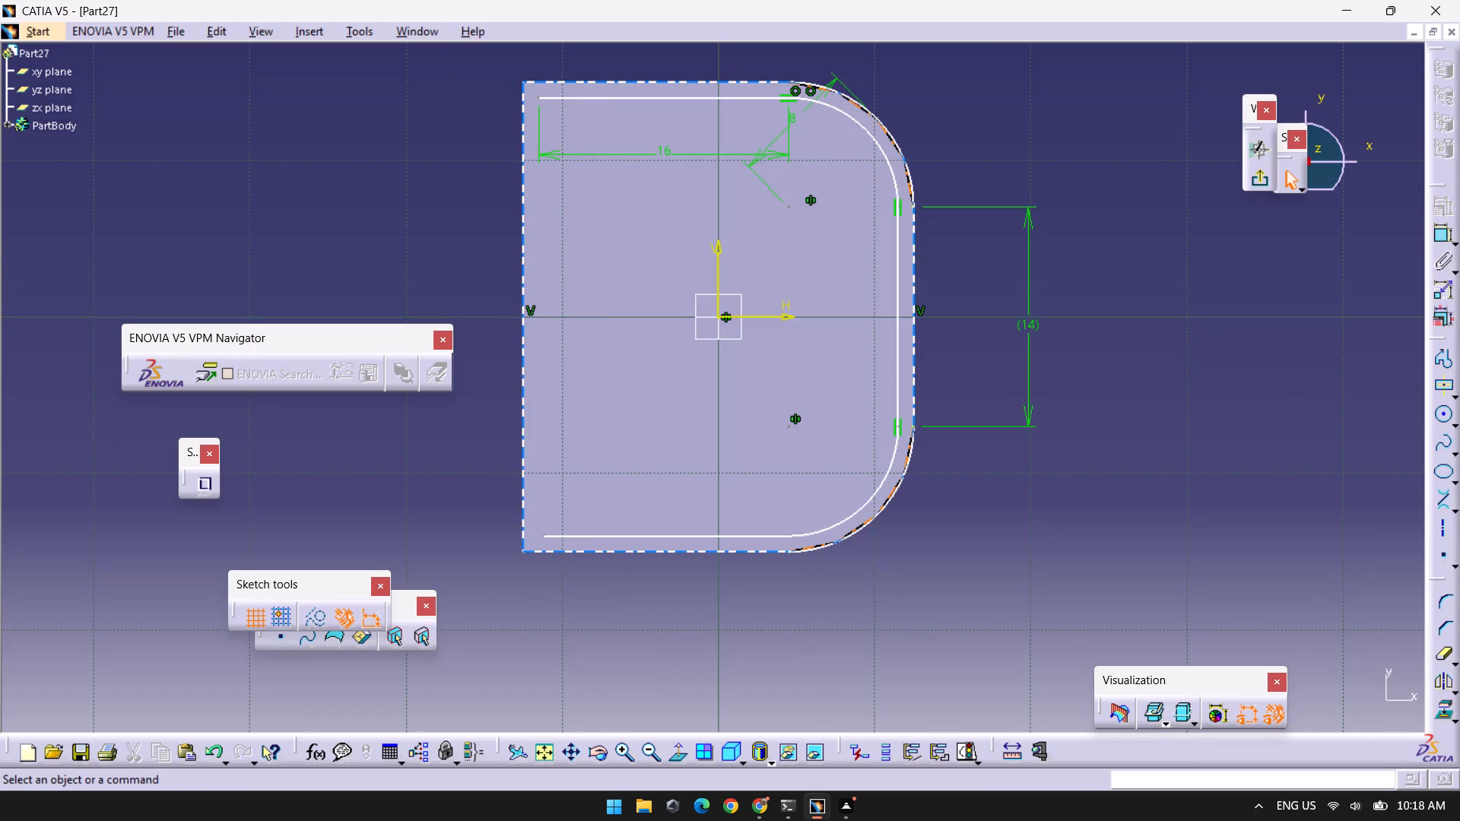
pyautogui.click(522, 224)
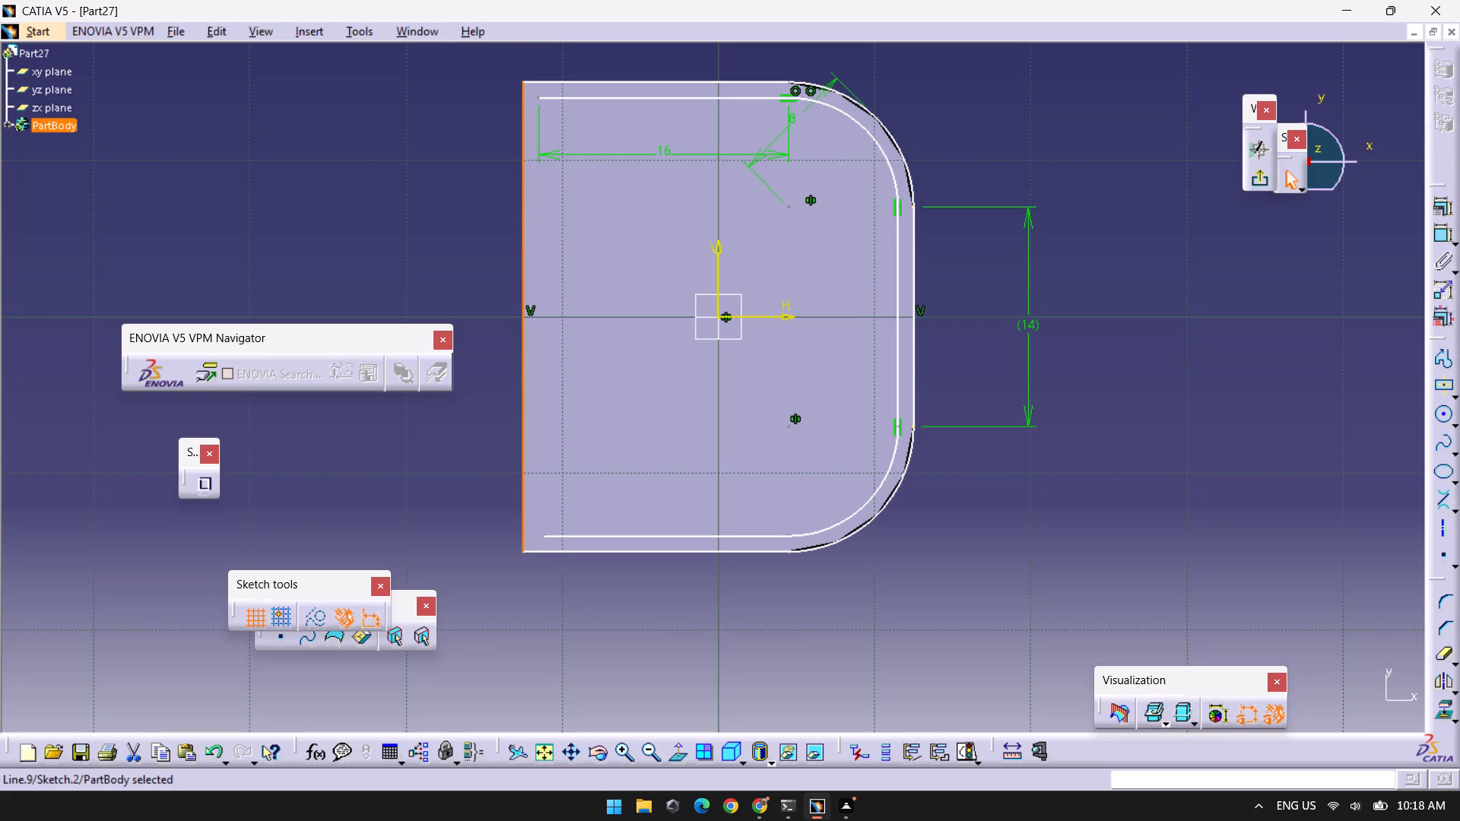
pyautogui.press('Delete')
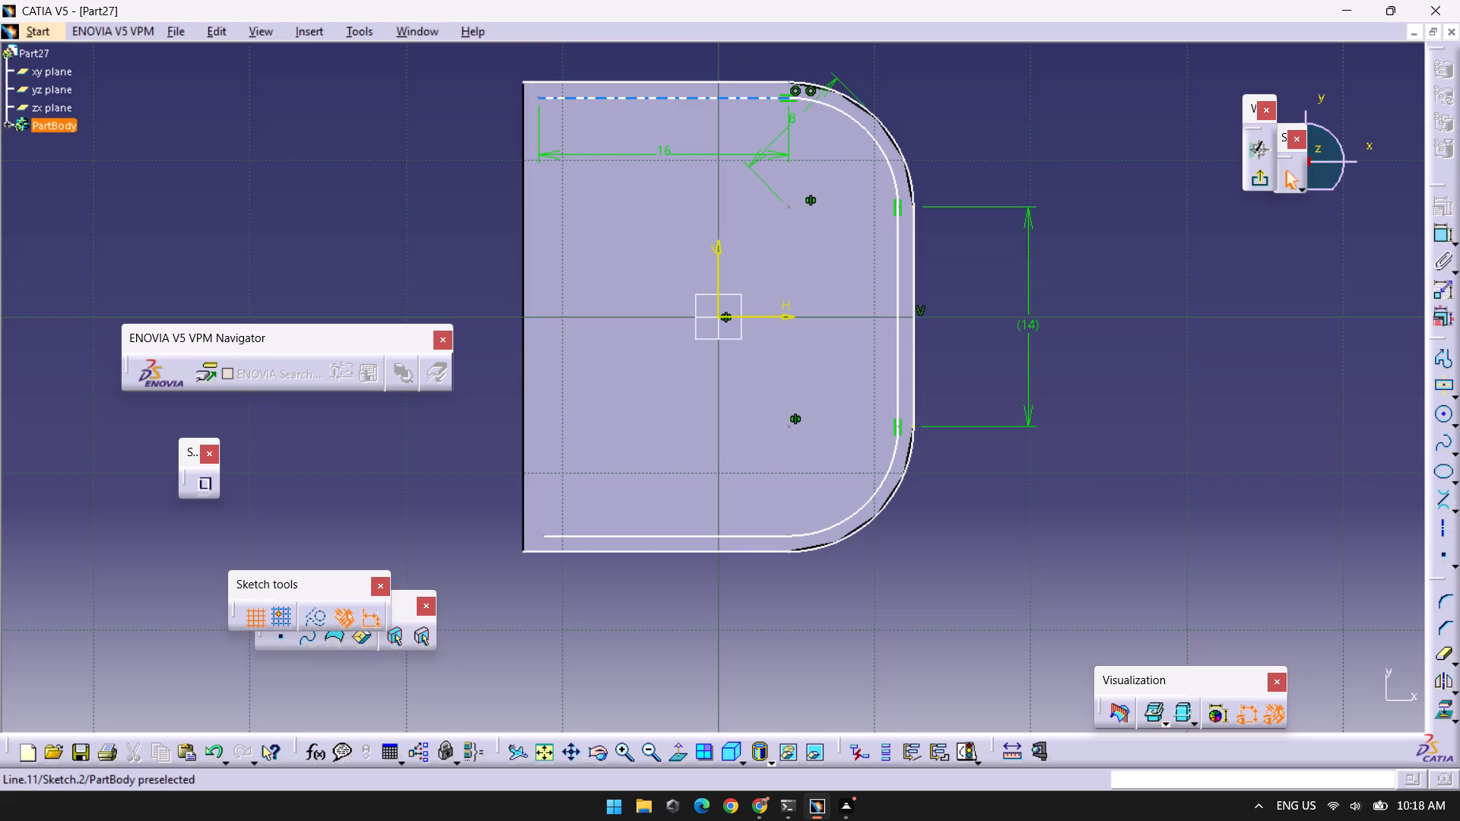
# Delete the upper inner horizontal line and both the outer and inner horizontal lines along the lower side.
pyautogui.click(709, 97)
pyautogui.press('Delete')
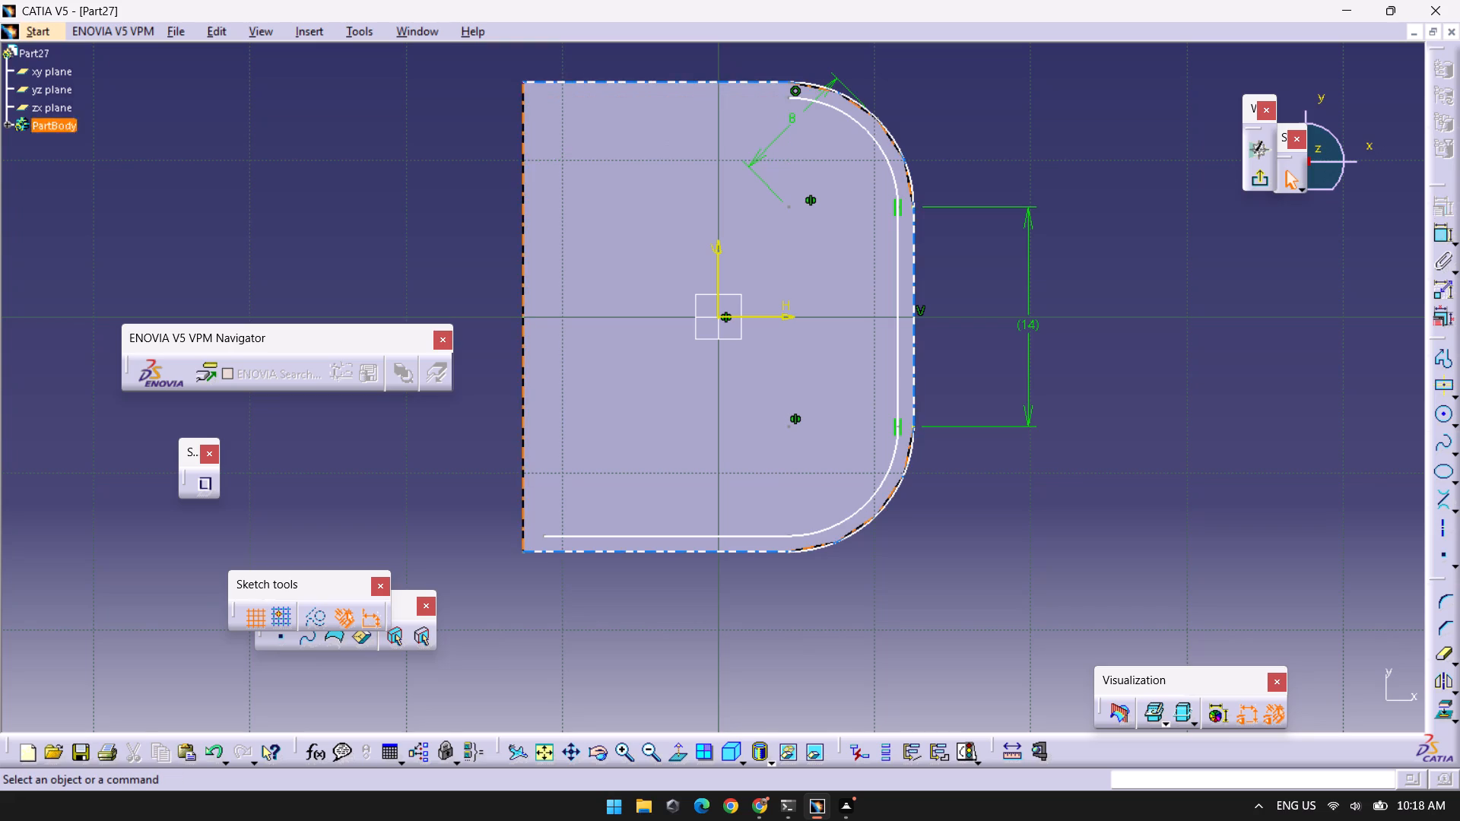
pyautogui.click(679, 553)
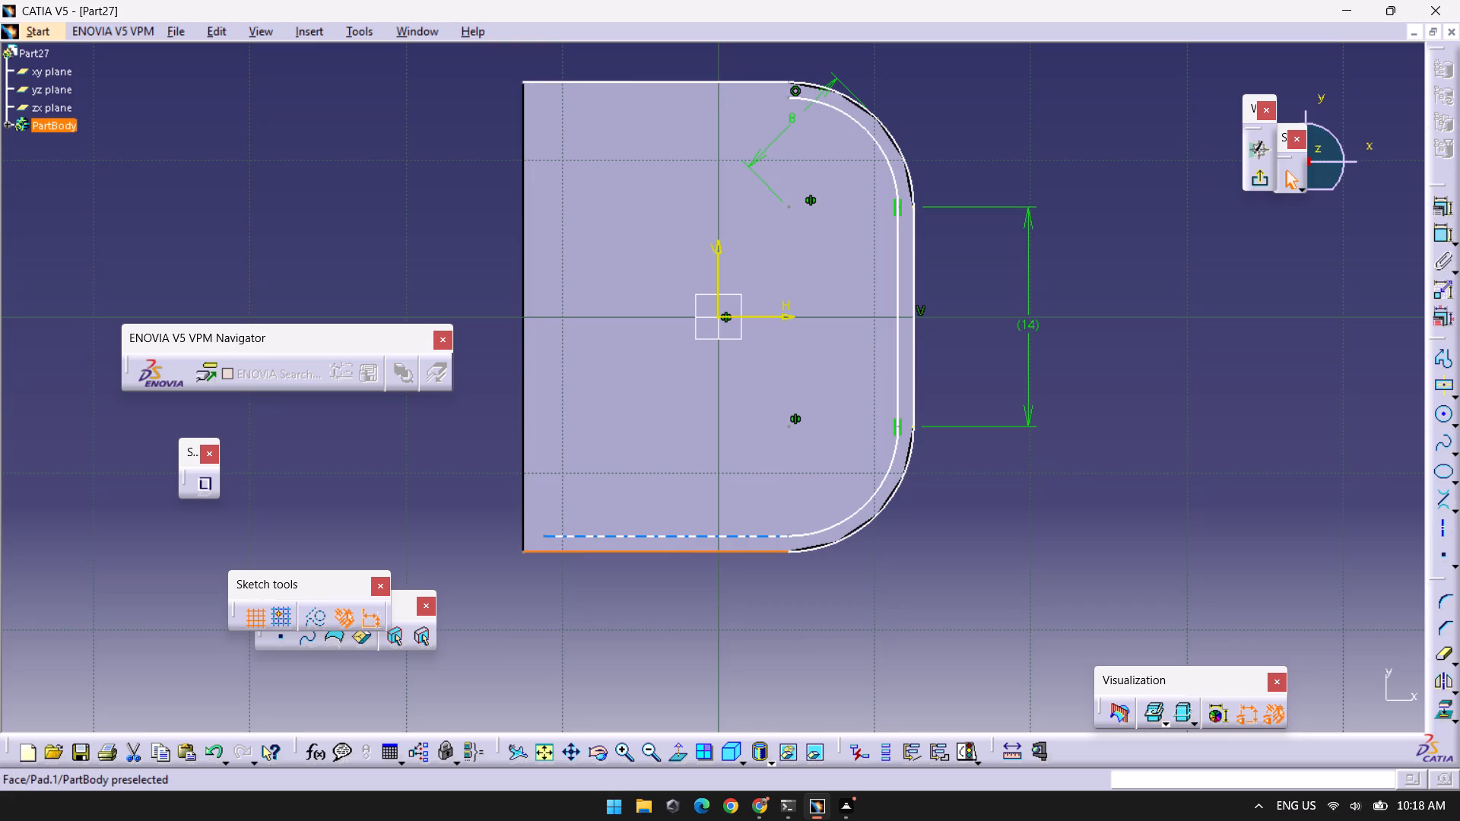
pyautogui.keyDown('ctrl'); pyautogui.click(683, 536); pyautogui.keyUp('ctrl')
pyautogui.press('Delete')
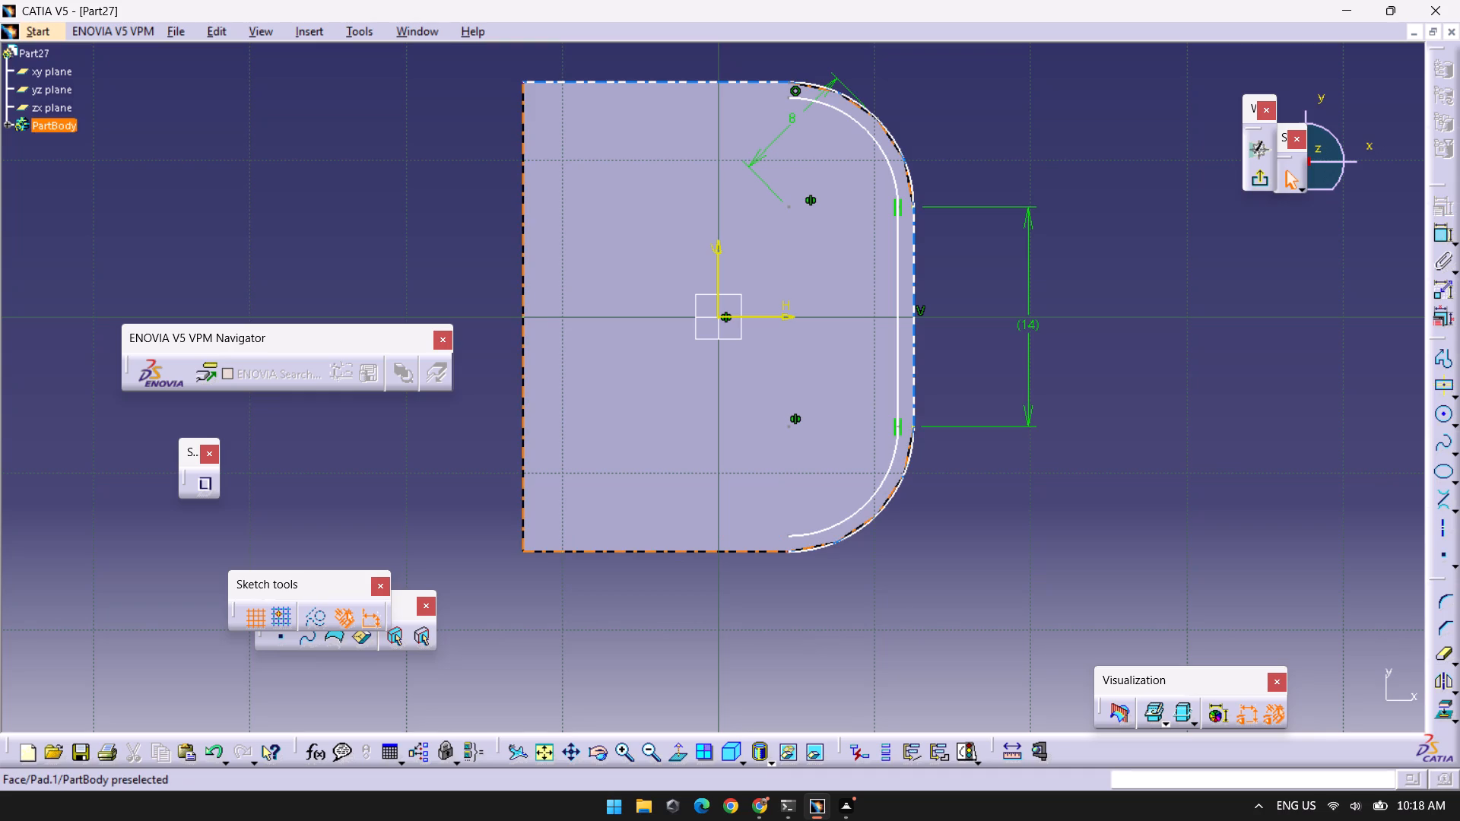
# Sketch a circle of 8 mm radius centred at H 4.5 mm, V 7 mm on the upper rounded corner's centre.
pyautogui.click(1449, 417)
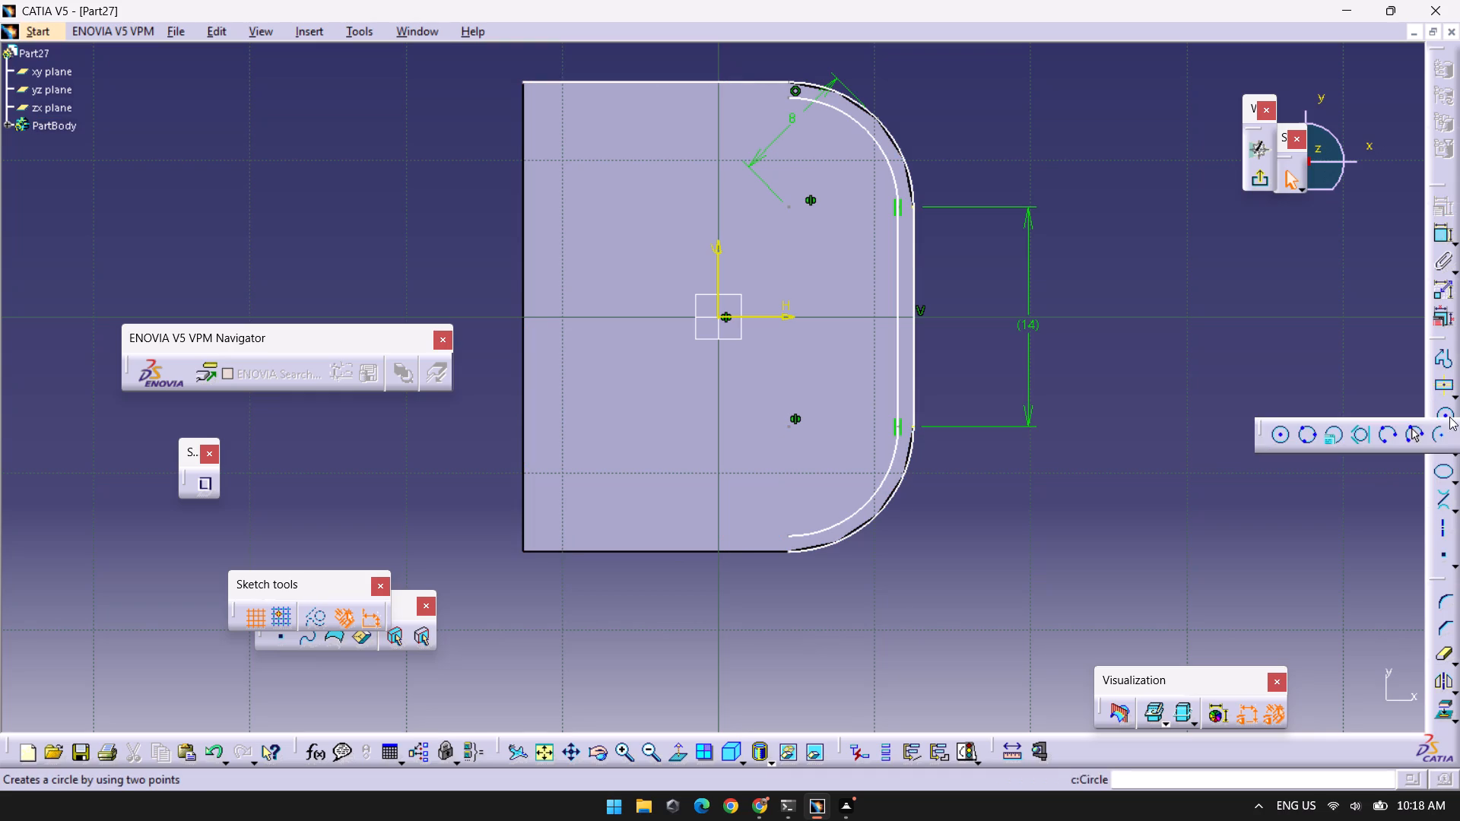
pyautogui.click(1282, 432)
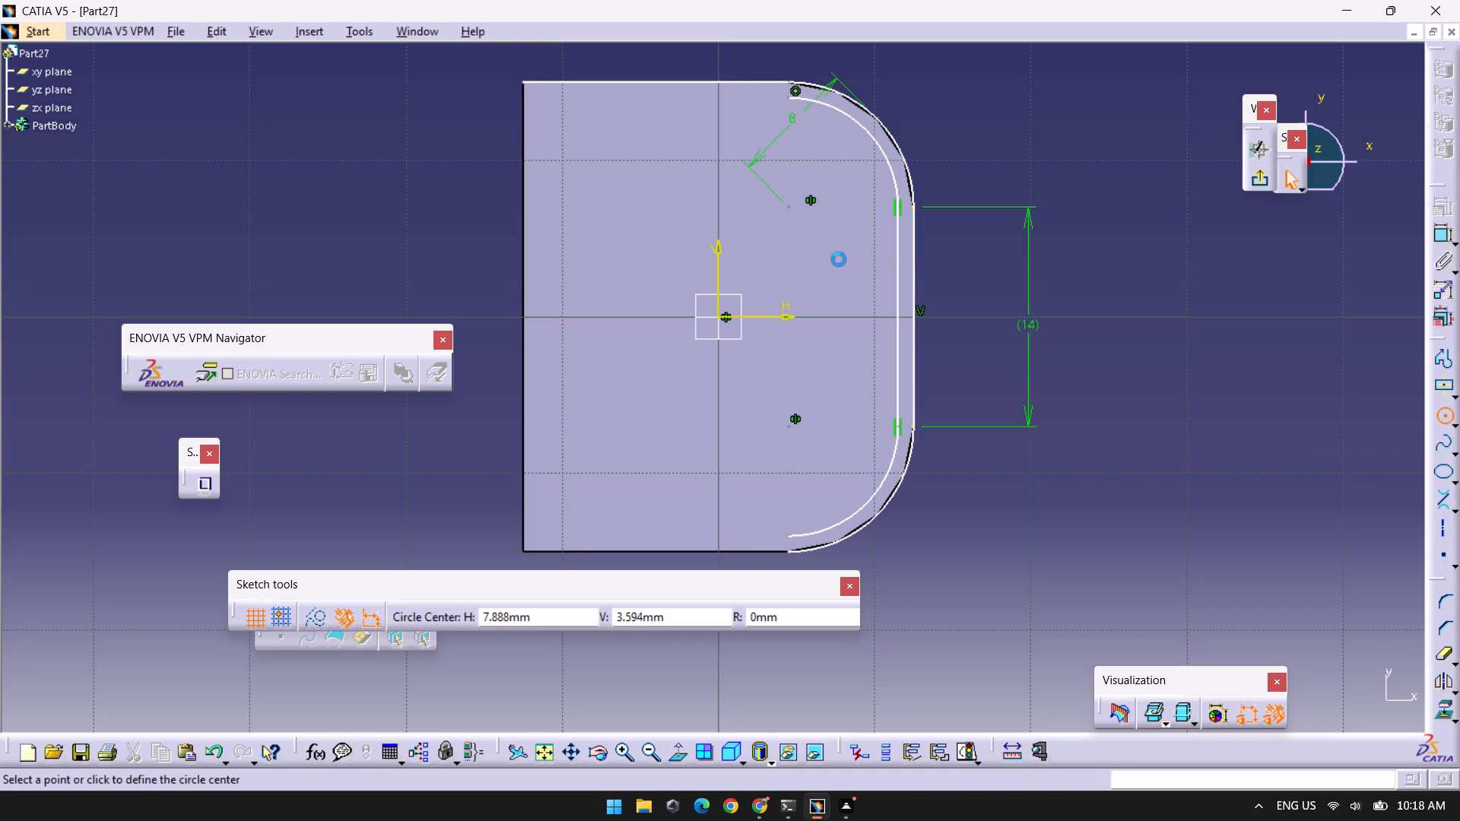
pyautogui.click(788, 208)
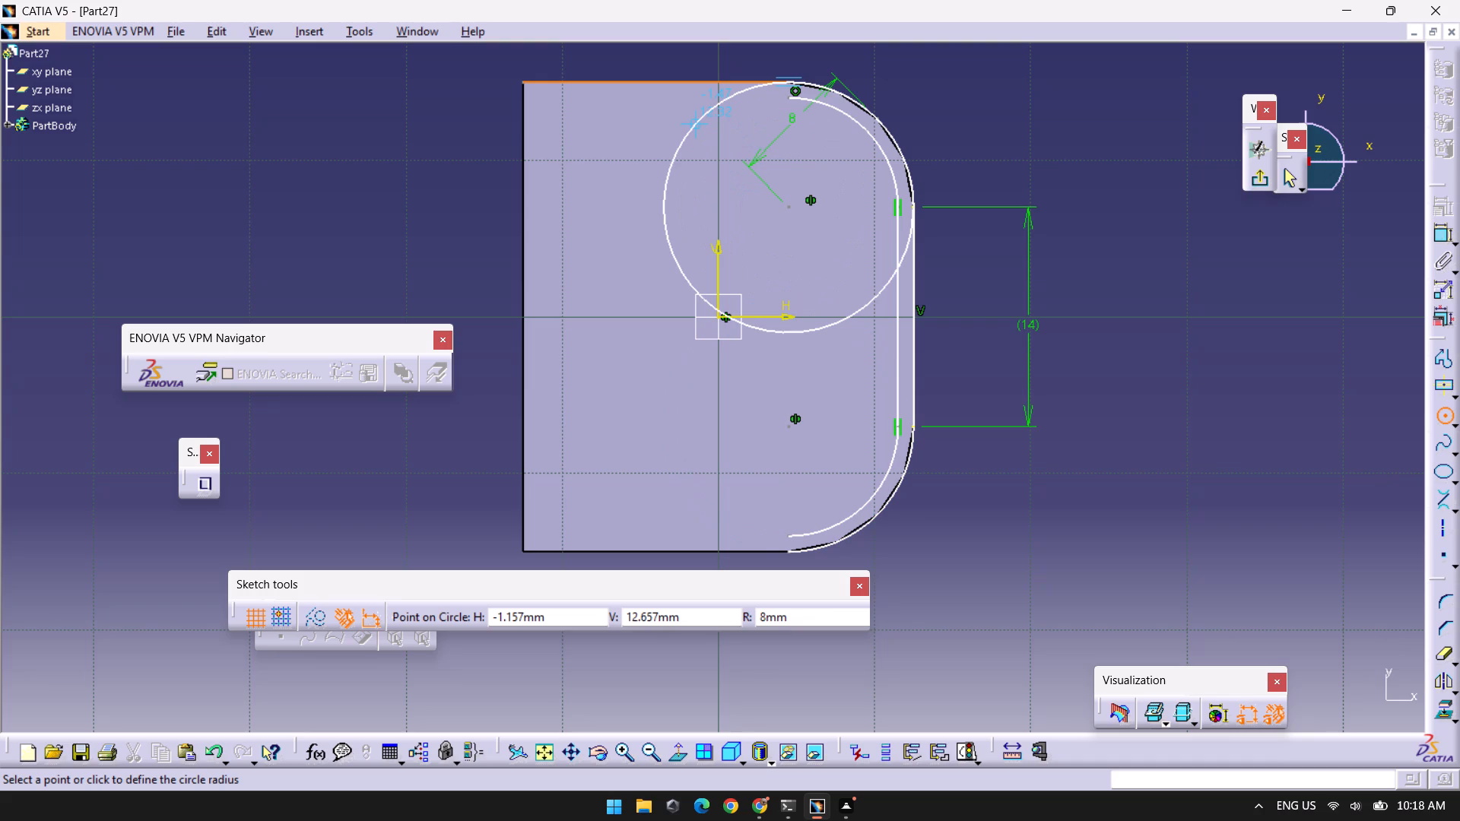
pyautogui.click(692, 123)
pyautogui.click(1156, 318)
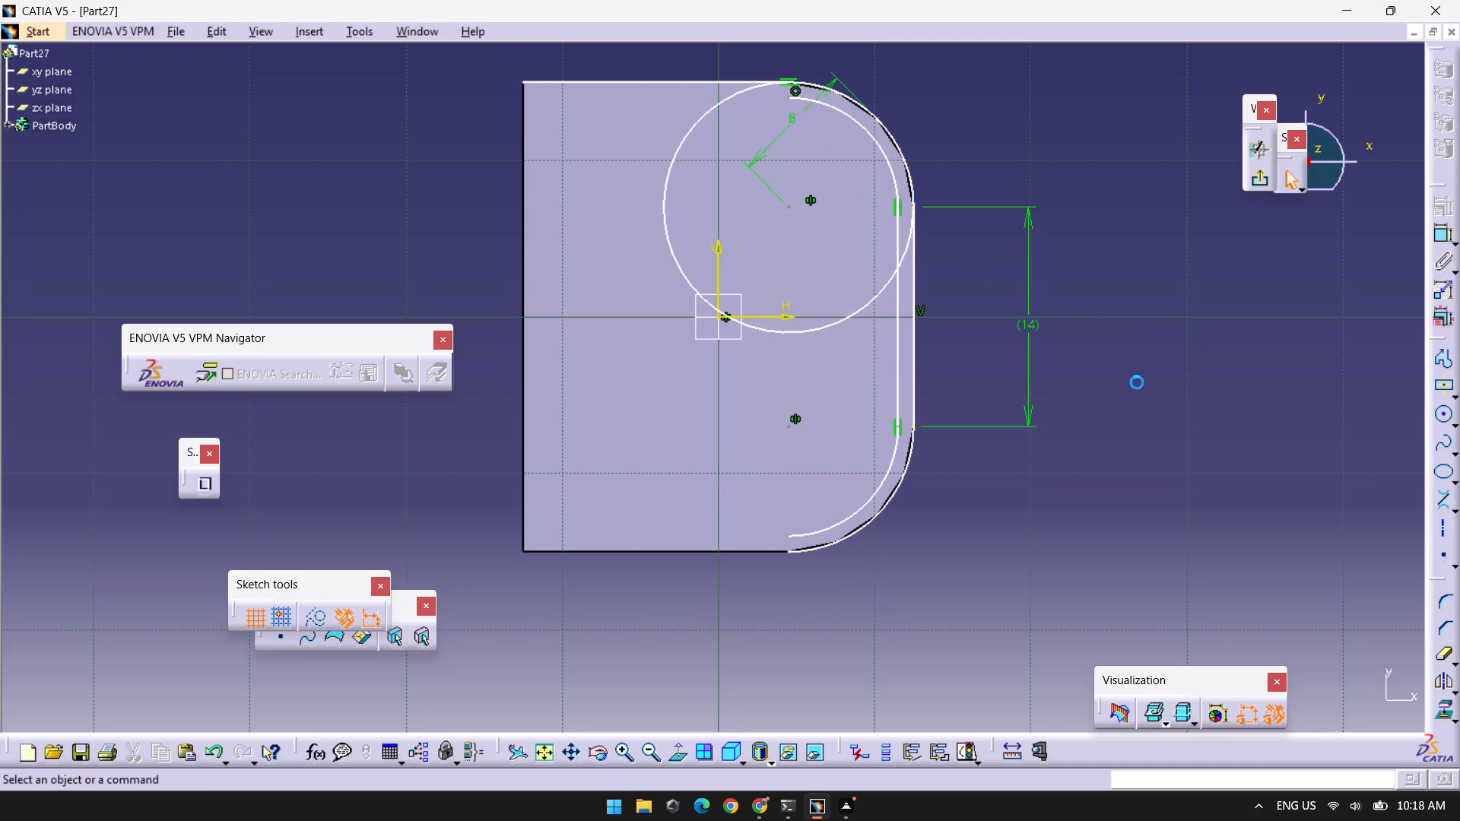
# Delete the outer and inner arcs at the lower rounded corner of the wall outline.
pyautogui.click(882, 512)
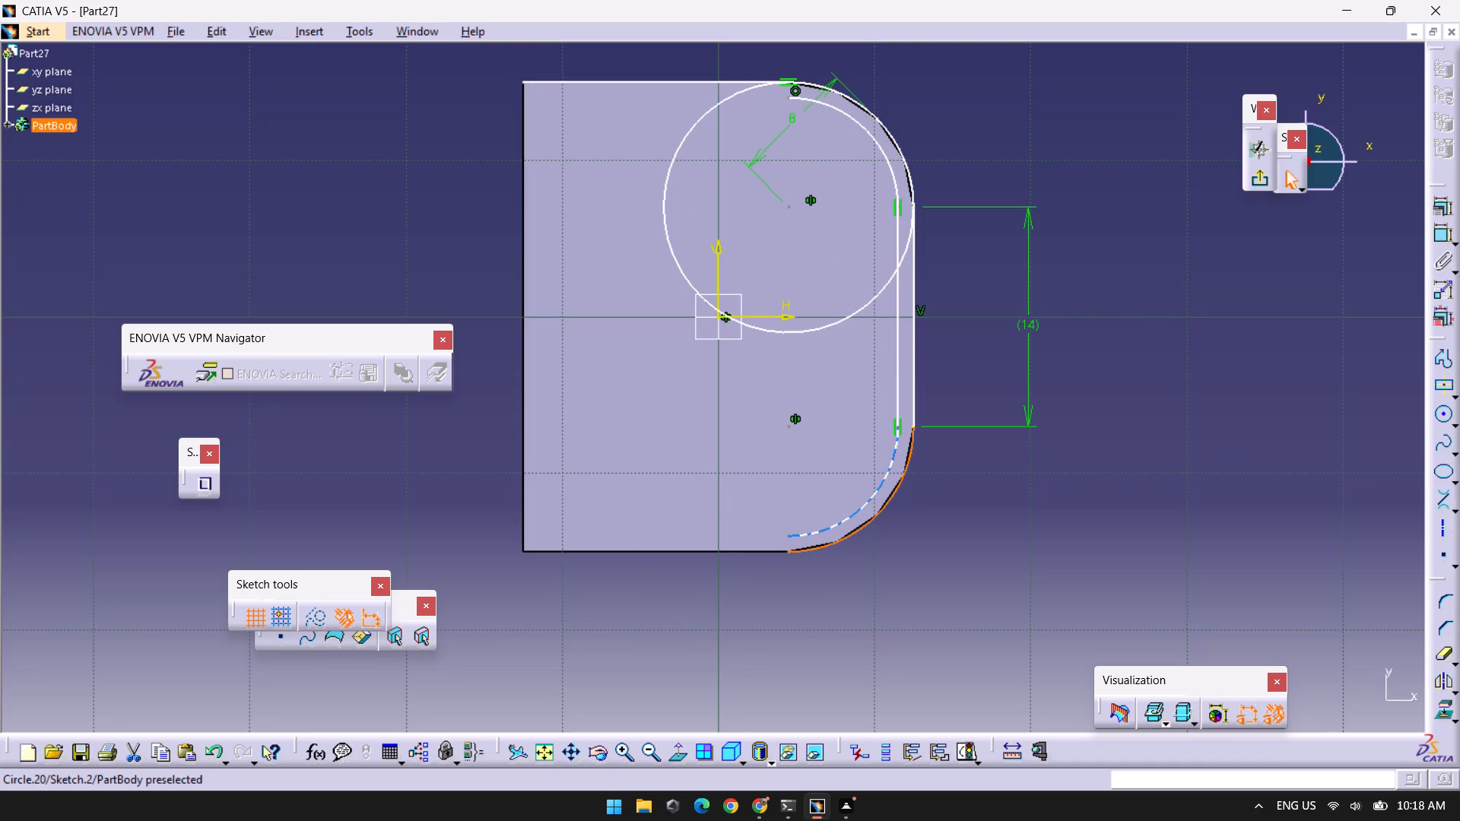
pyautogui.keyDown('ctrl'); pyautogui.click(863, 500); pyautogui.keyUp('ctrl')
pyautogui.press('Delete')
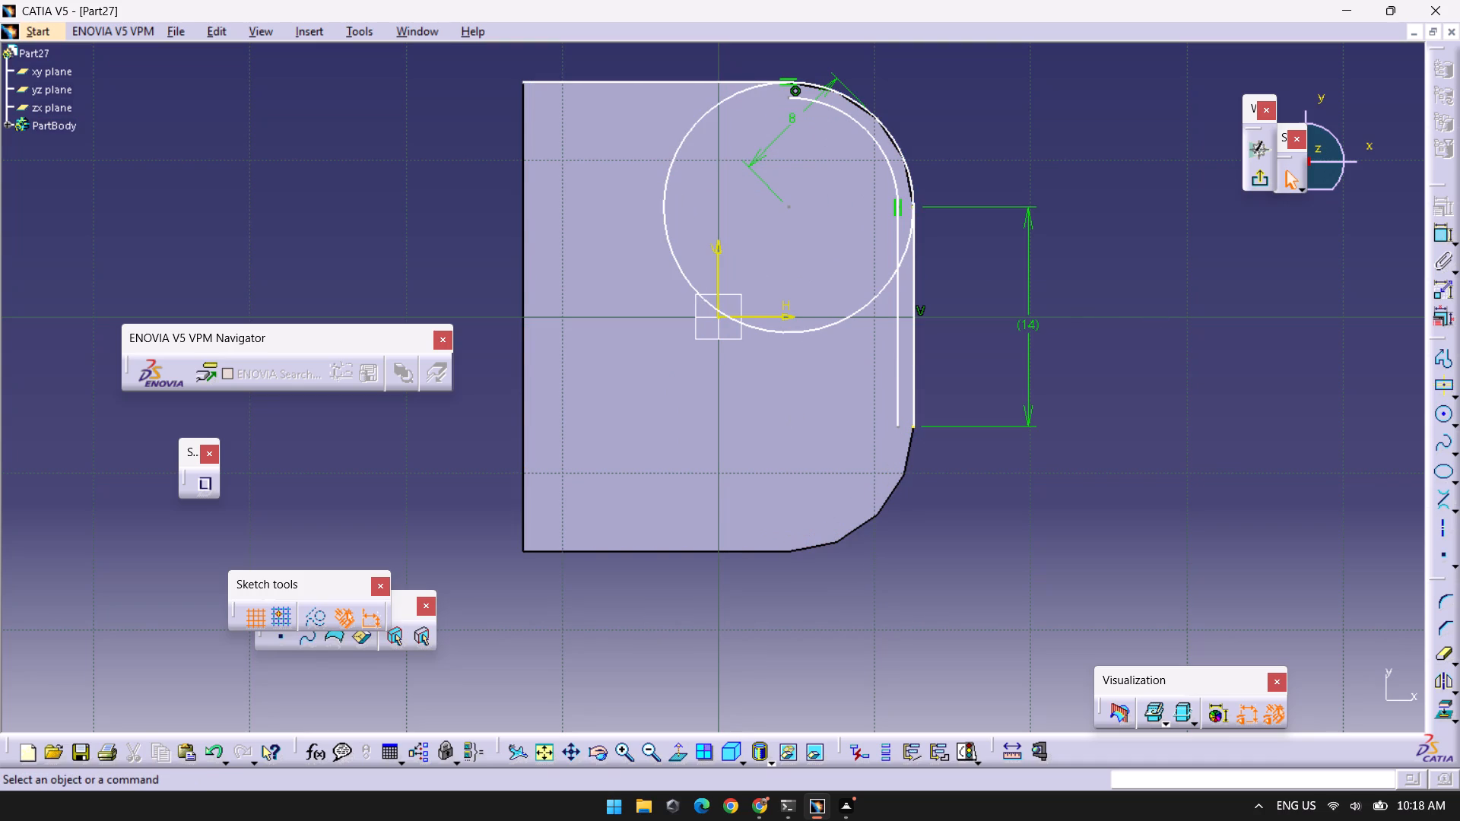
# Mirror the 8 mm radius circle about the horizontal axis onto the lower rounded corner.
pyautogui.click(1445, 680)
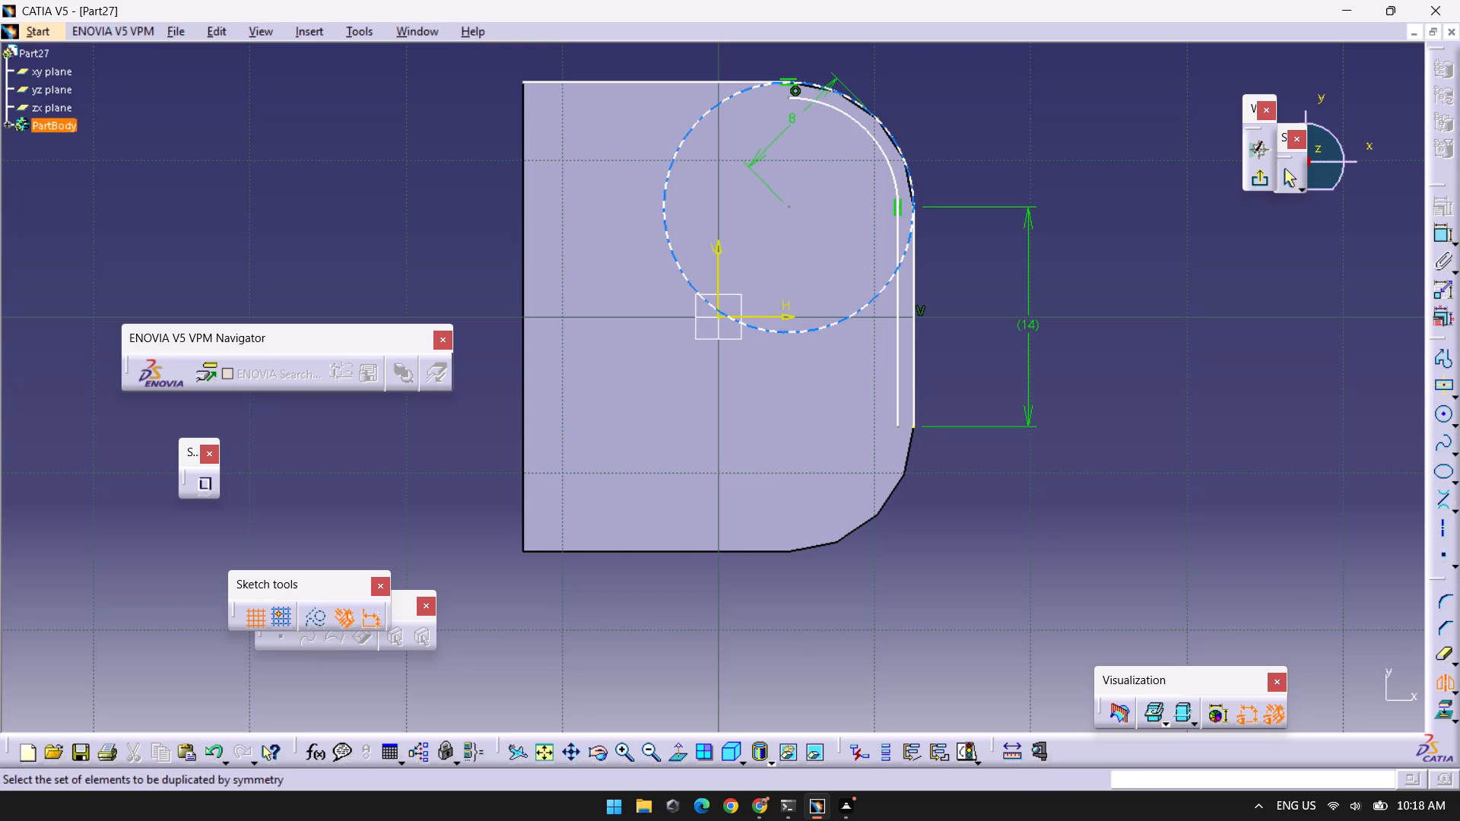
pyautogui.click(874, 300)
pyautogui.click(766, 316)
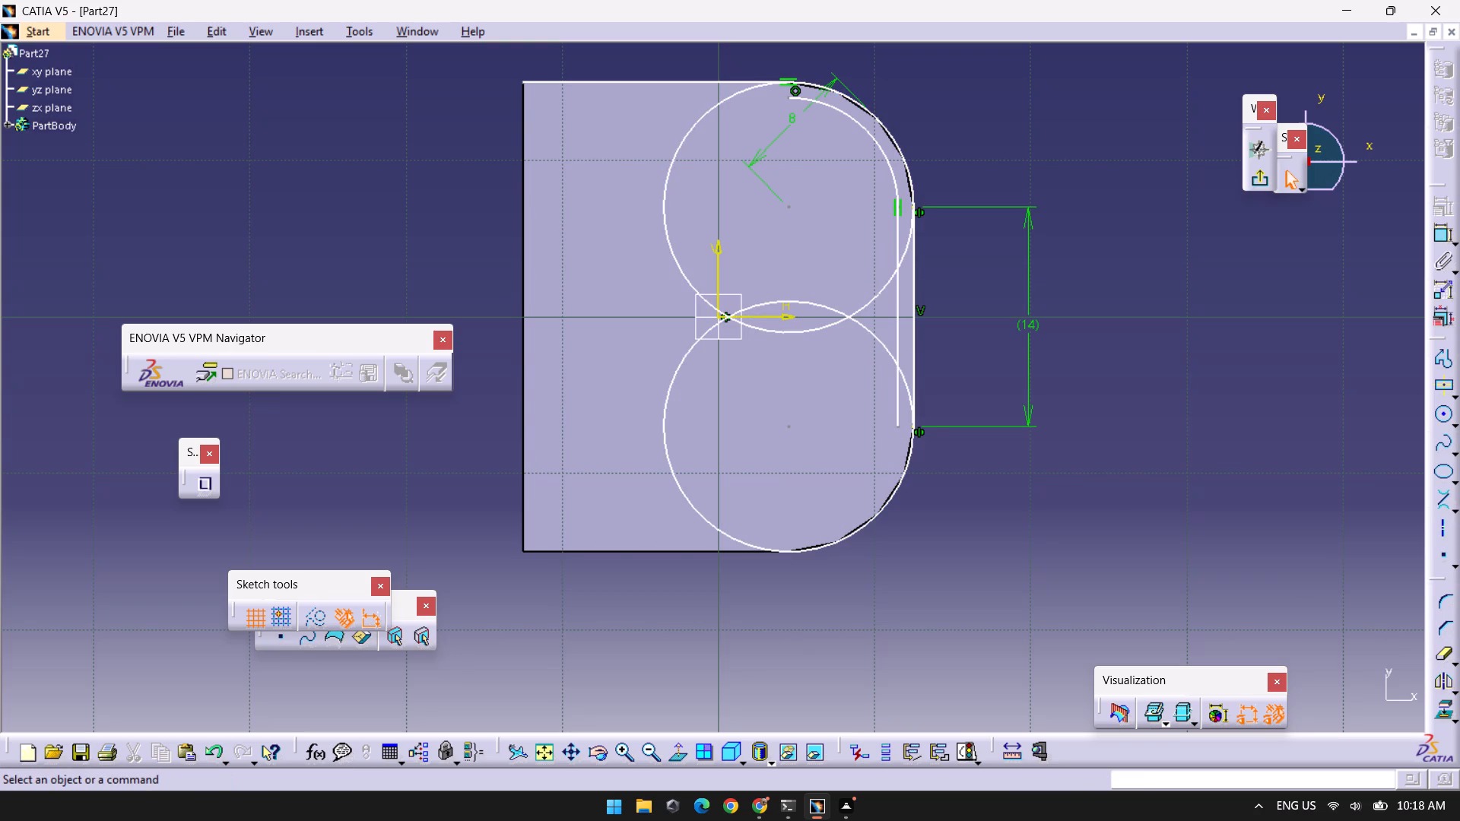
pyautogui.click(1224, 369)
# Delete the upper circle, the upper corner's inner and outer arcs, and both vertical lines between the rounded corners.
pyautogui.click(858, 306)
pyautogui.press('Delete')
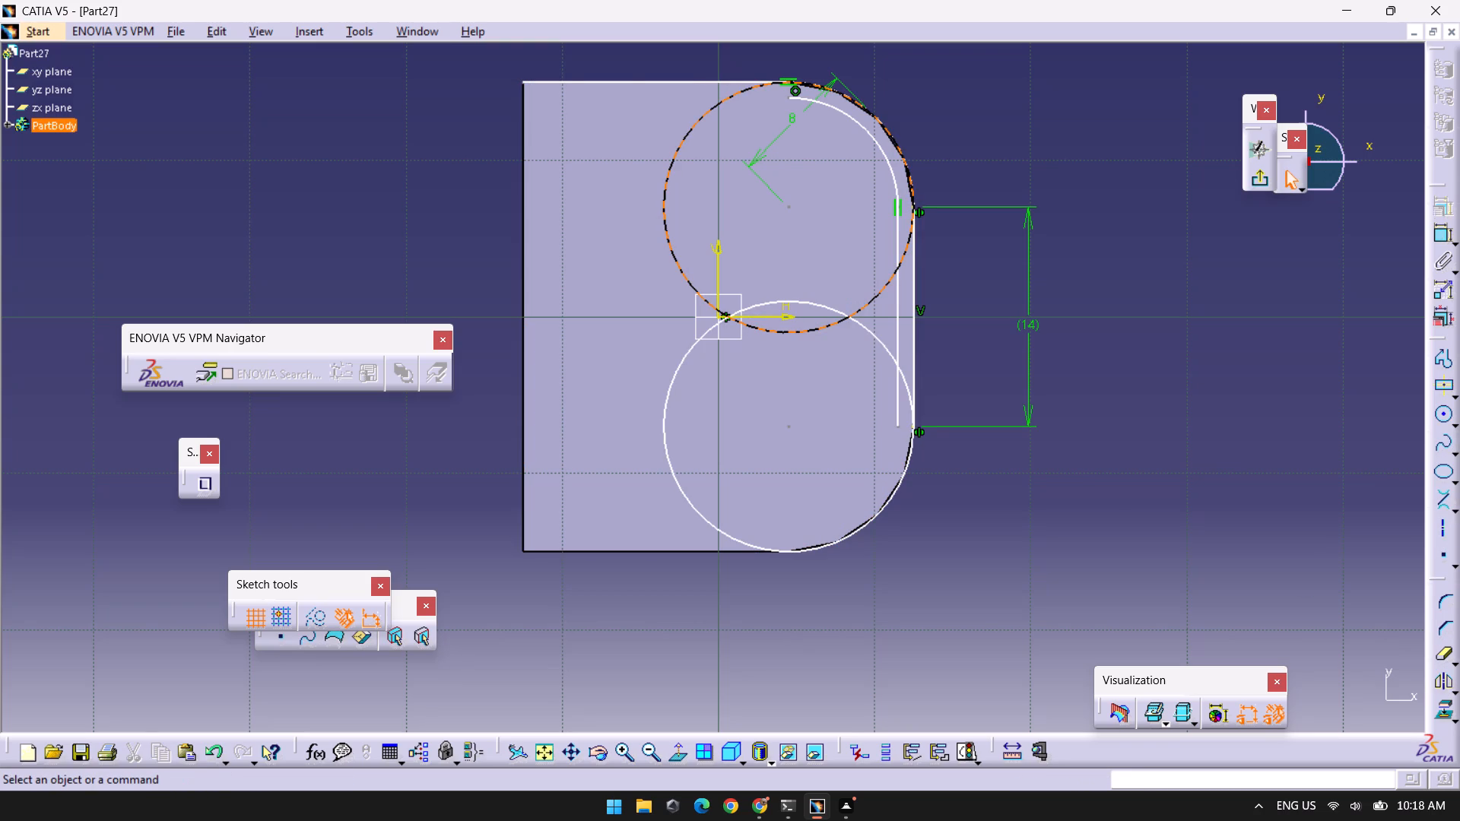
pyautogui.click(874, 139)
pyautogui.keyDown('ctrl'); pyautogui.click(892, 132); pyautogui.keyUp('ctrl')
pyautogui.keyDown('ctrl'); pyautogui.click(901, 238); pyautogui.keyUp('ctrl')
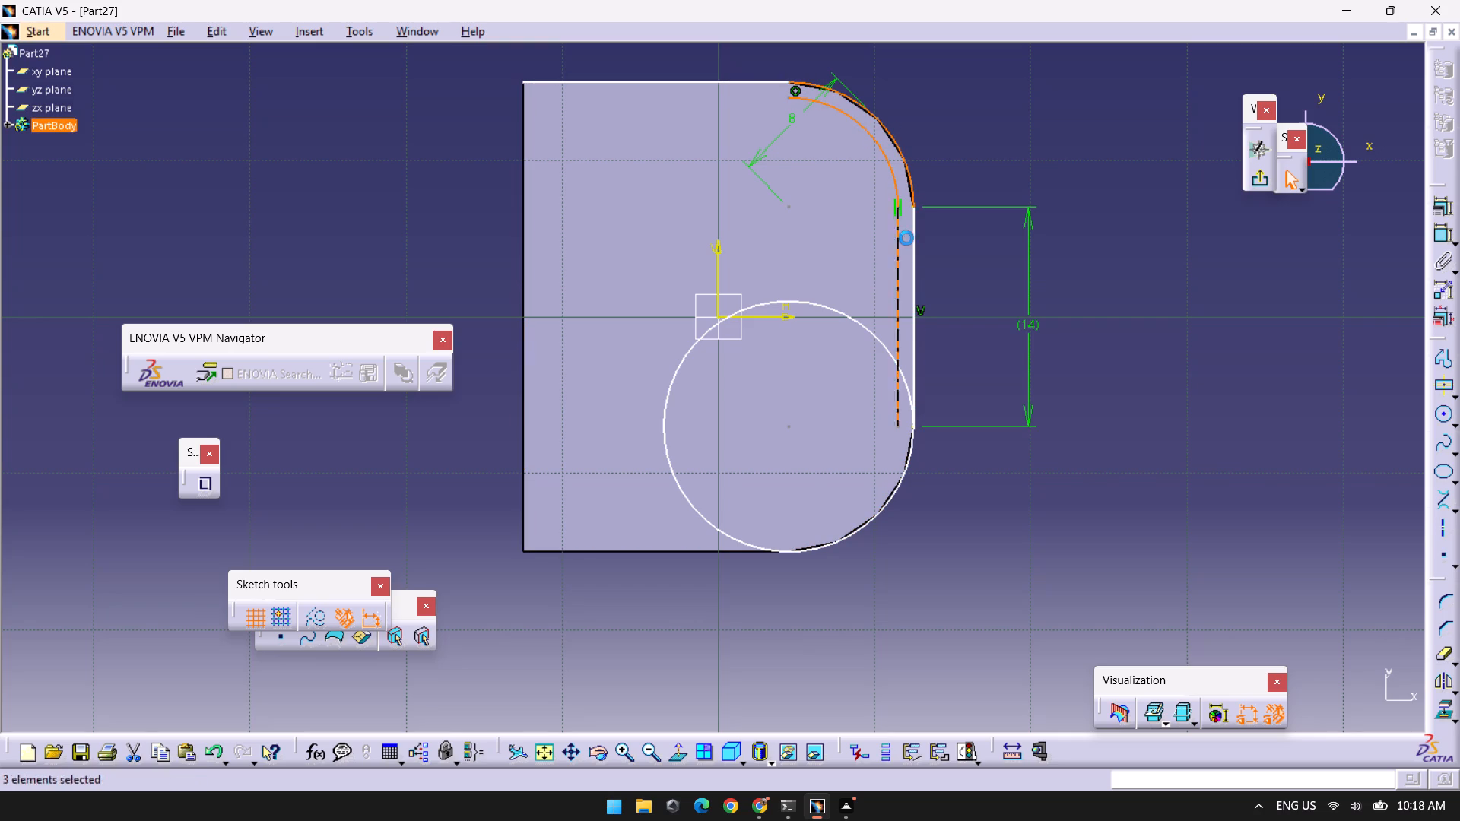
pyautogui.keyDown('ctrl'); pyautogui.click(915, 239); pyautogui.keyUp('ctrl')
pyautogui.press('Delete')
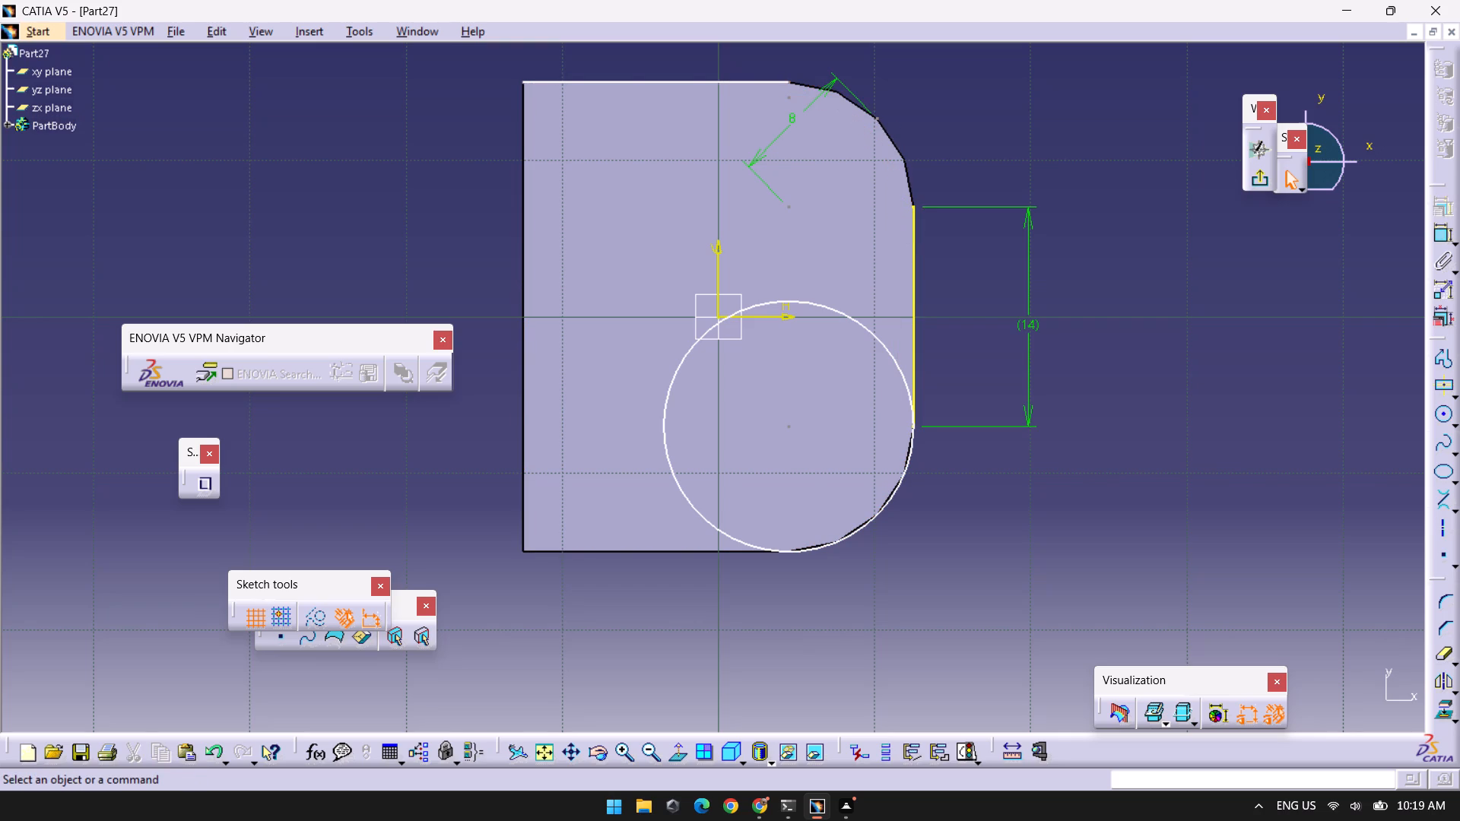
pyautogui.click(918, 262)
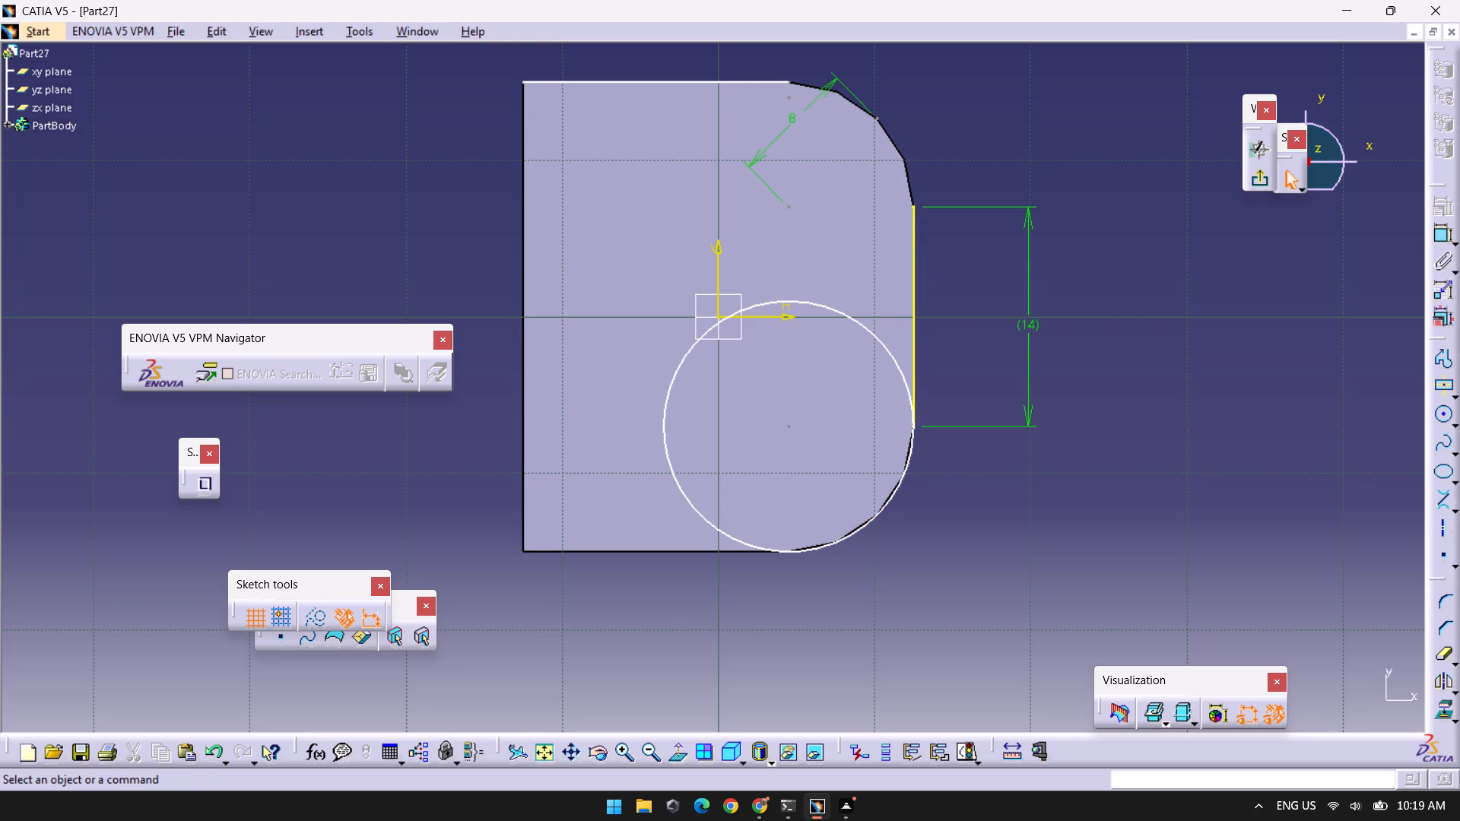
pyautogui.click(916, 256)
pyautogui.press('Delete')
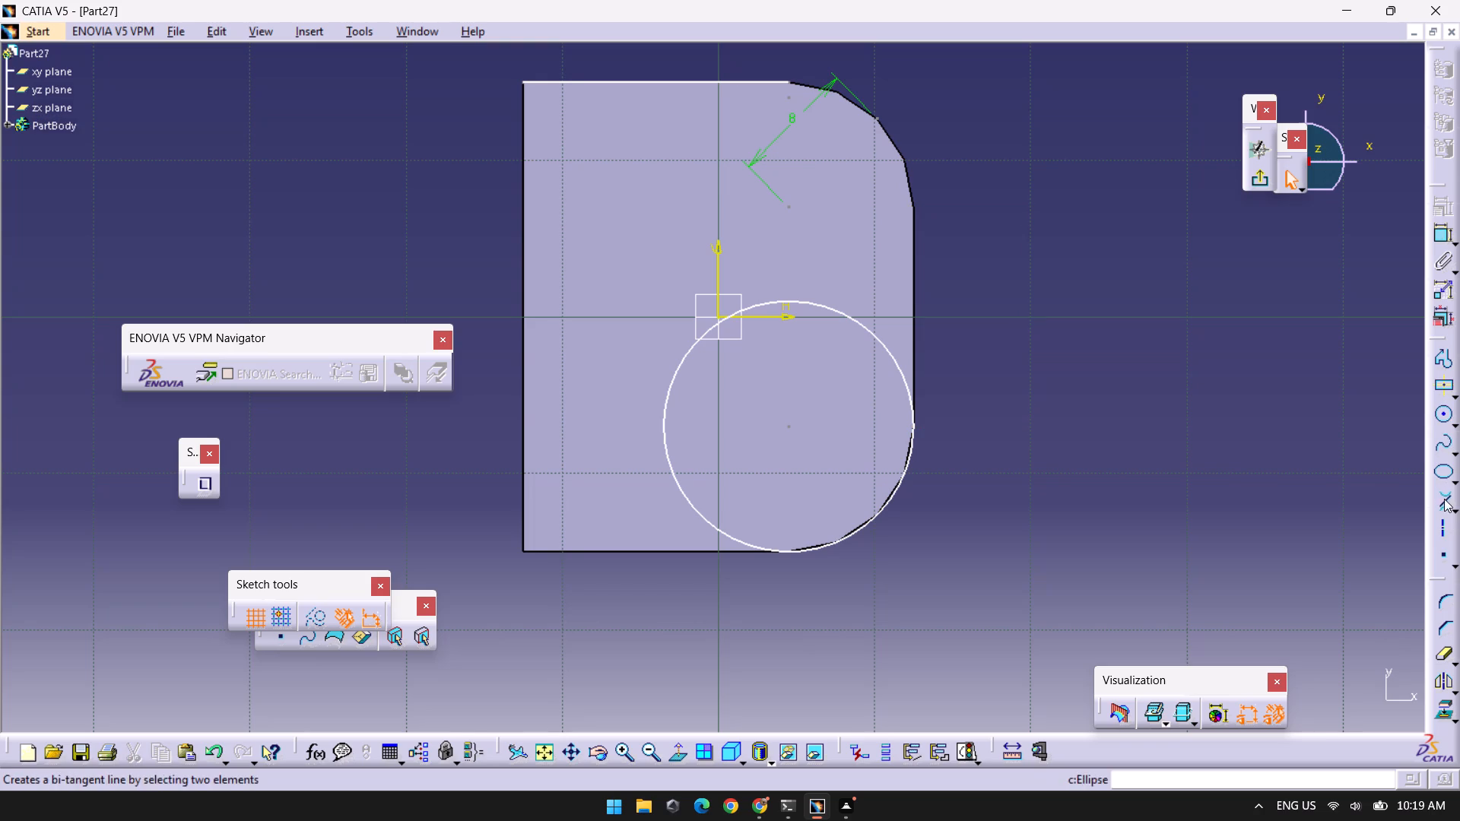
# Mirror the lower circle about the horizontal axis onto the upper rounded corner.
pyautogui.click(1435, 681)
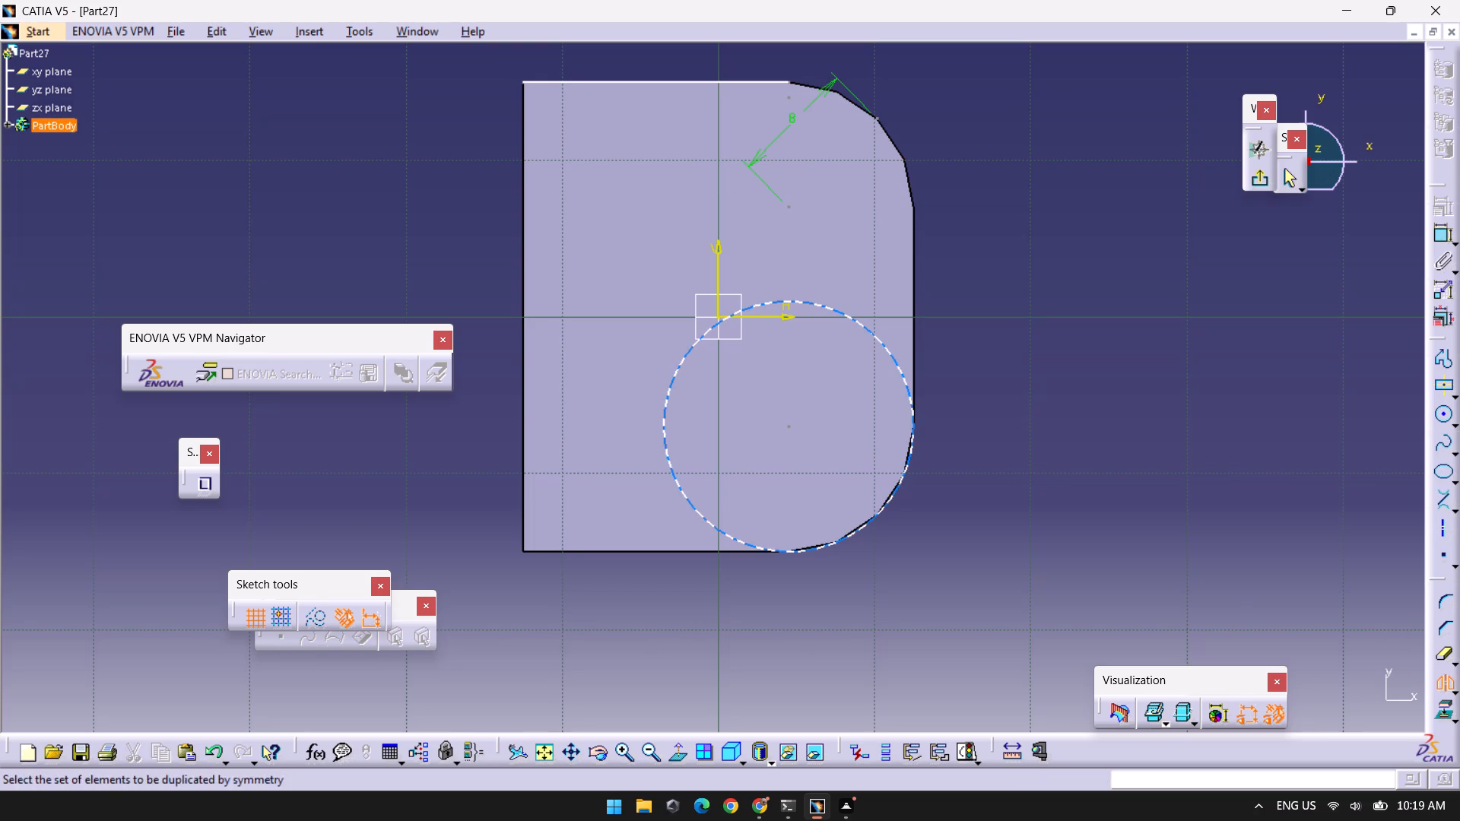
pyautogui.click(866, 328)
pyautogui.click(754, 315)
pyautogui.click(1228, 307)
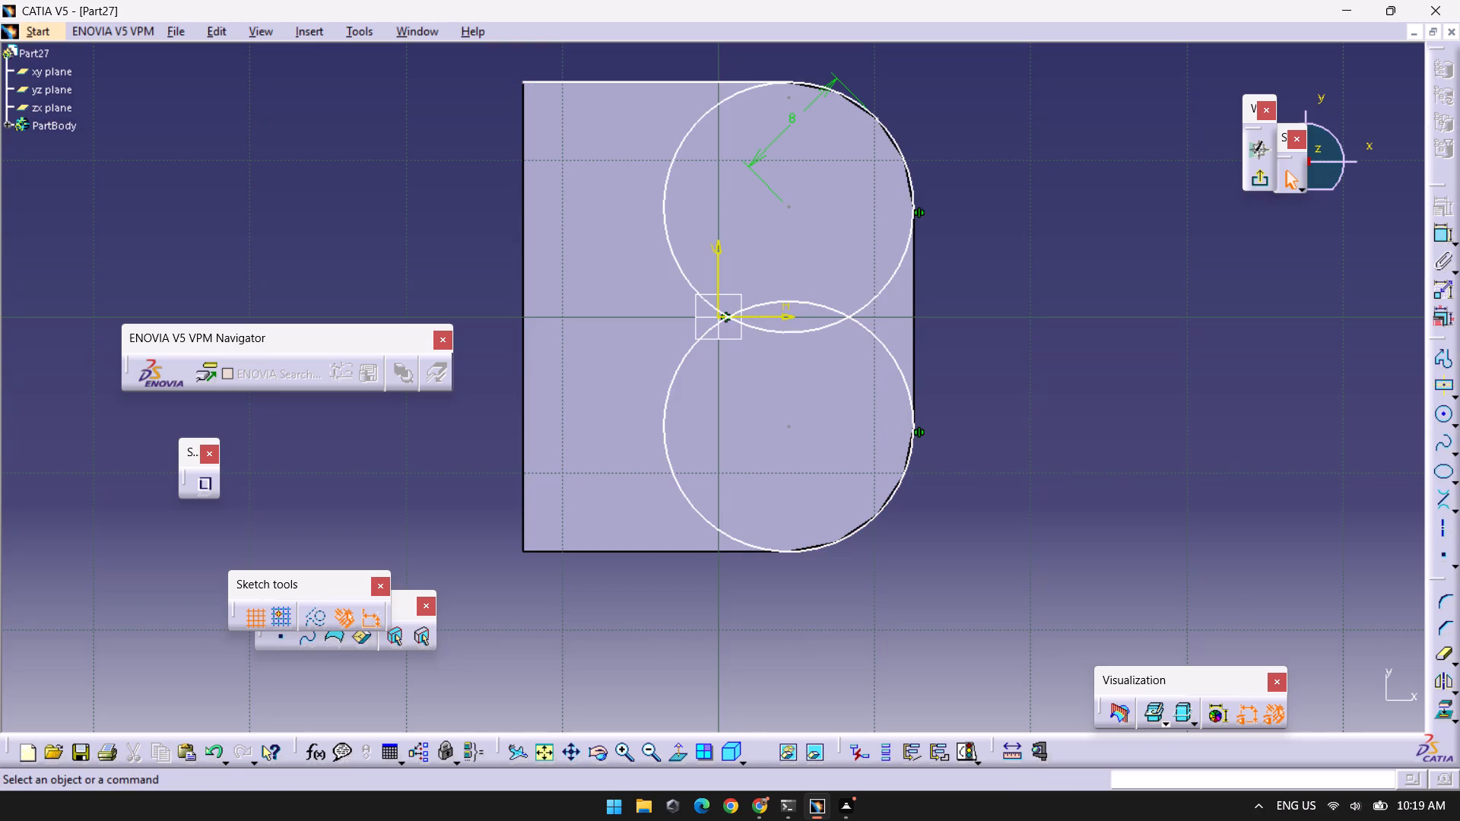
# Delete the remaining outer horizontal line along the plate's upper edge.
pyautogui.click(576, 84)
pyautogui.press('Delete')
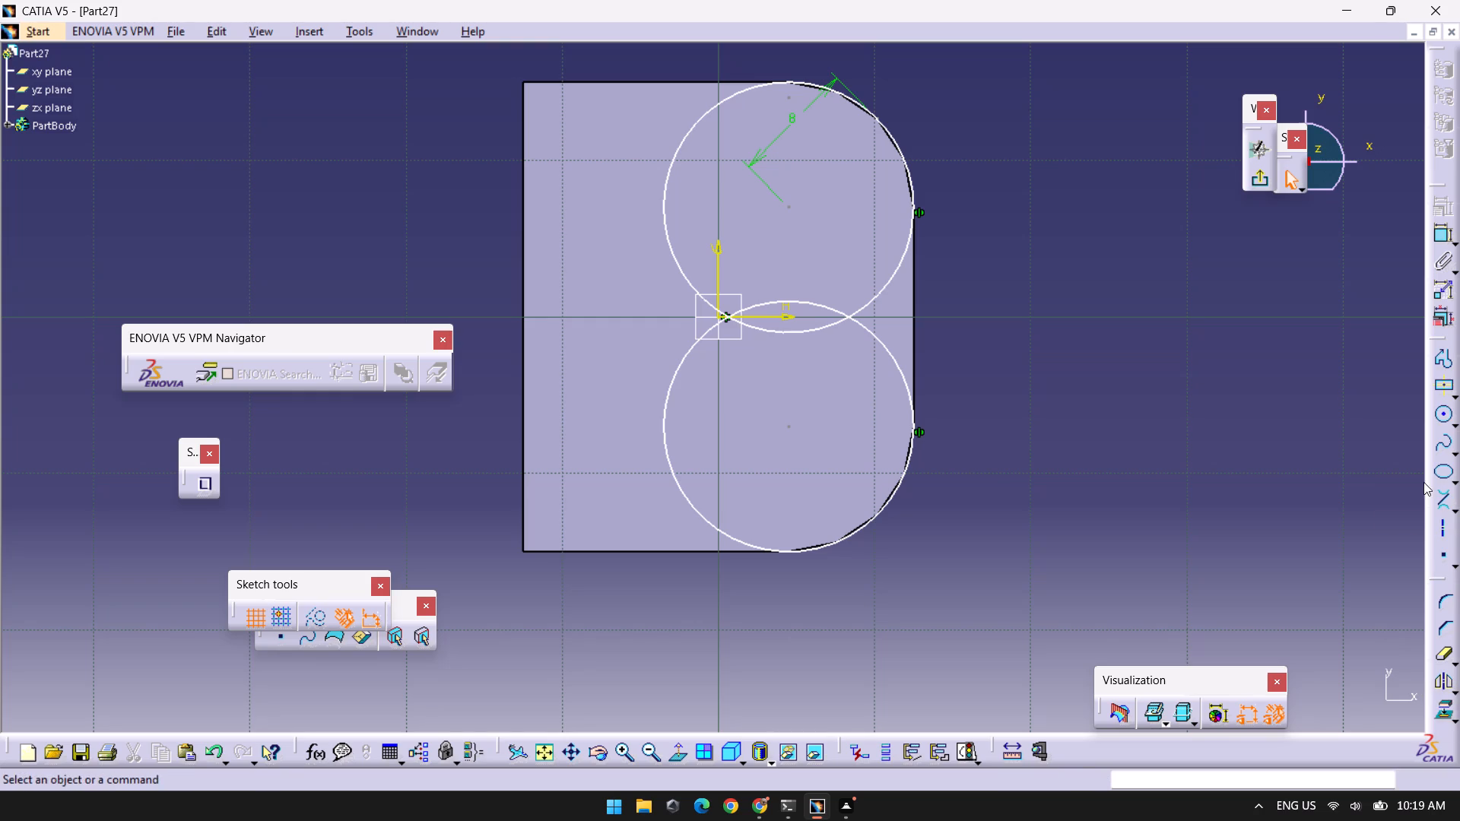
# Create a bi-tangent line joining the two circles along the plate's edge between the rounded corners.
pyautogui.click(1439, 499)
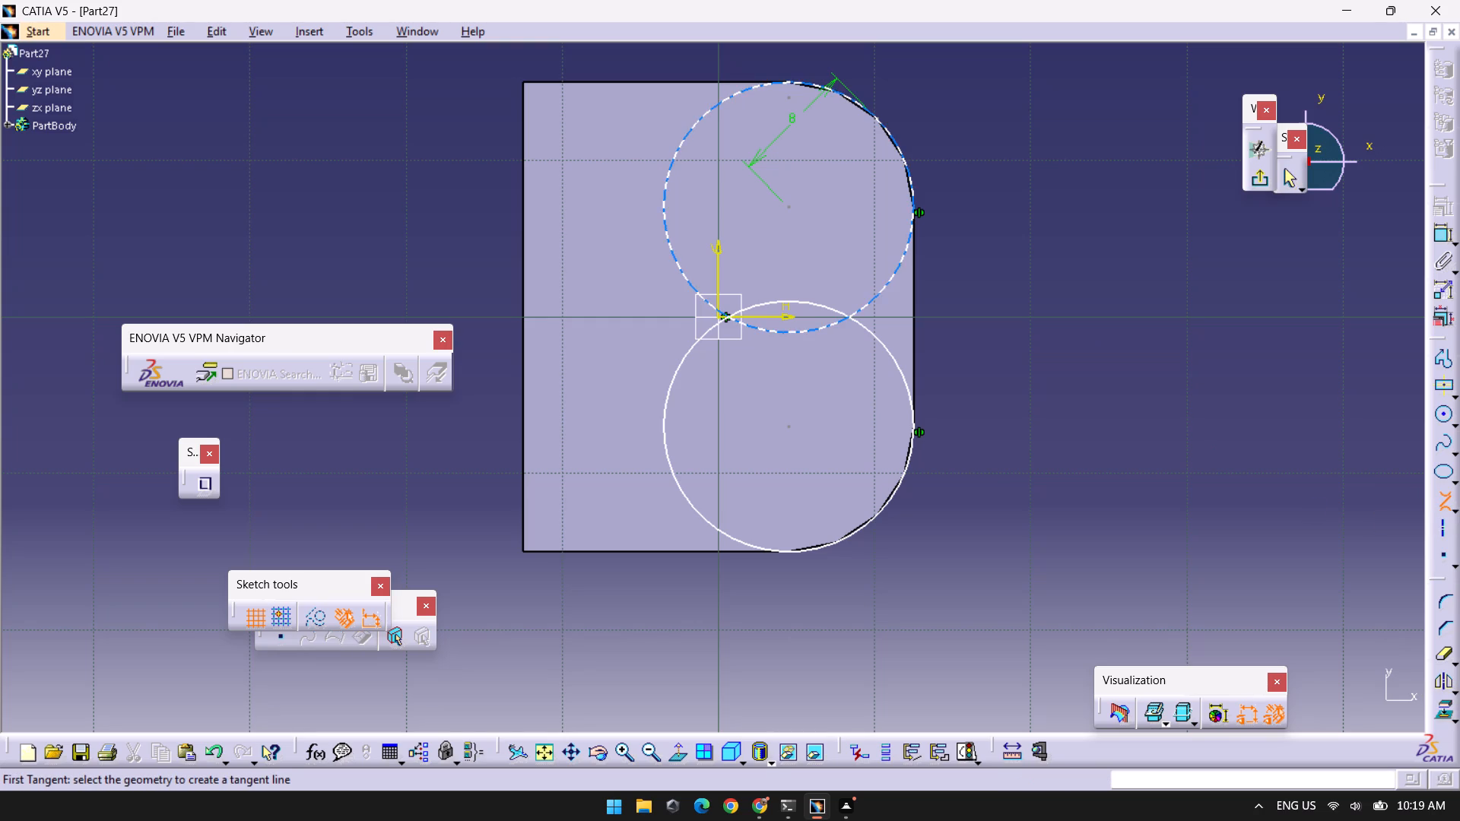
pyautogui.click(900, 147)
pyautogui.click(916, 430)
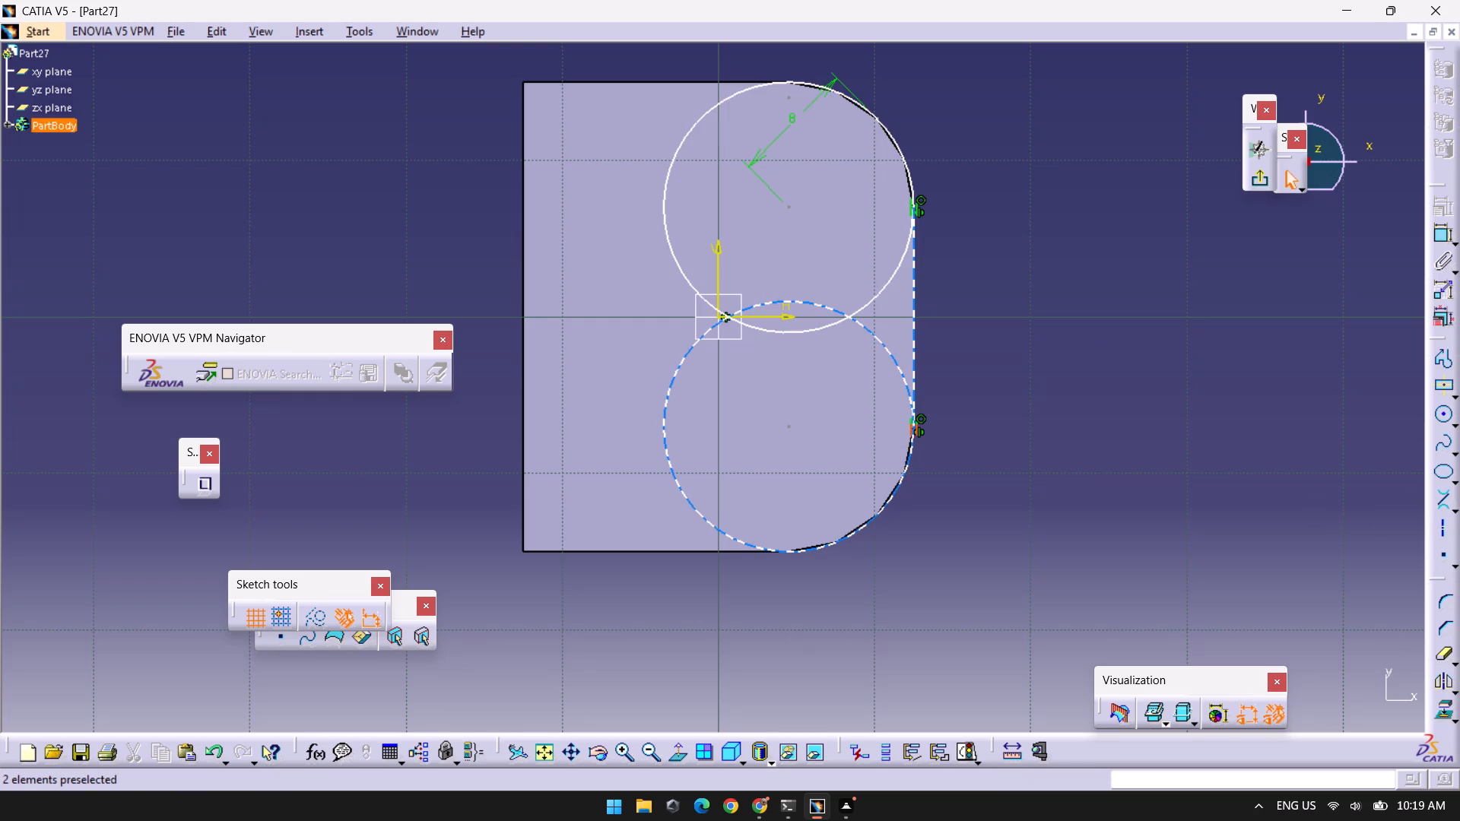
# Project the plate's straight vertical edge opposite the rounded corners onto the sketch.
pyautogui.click(1441, 702)
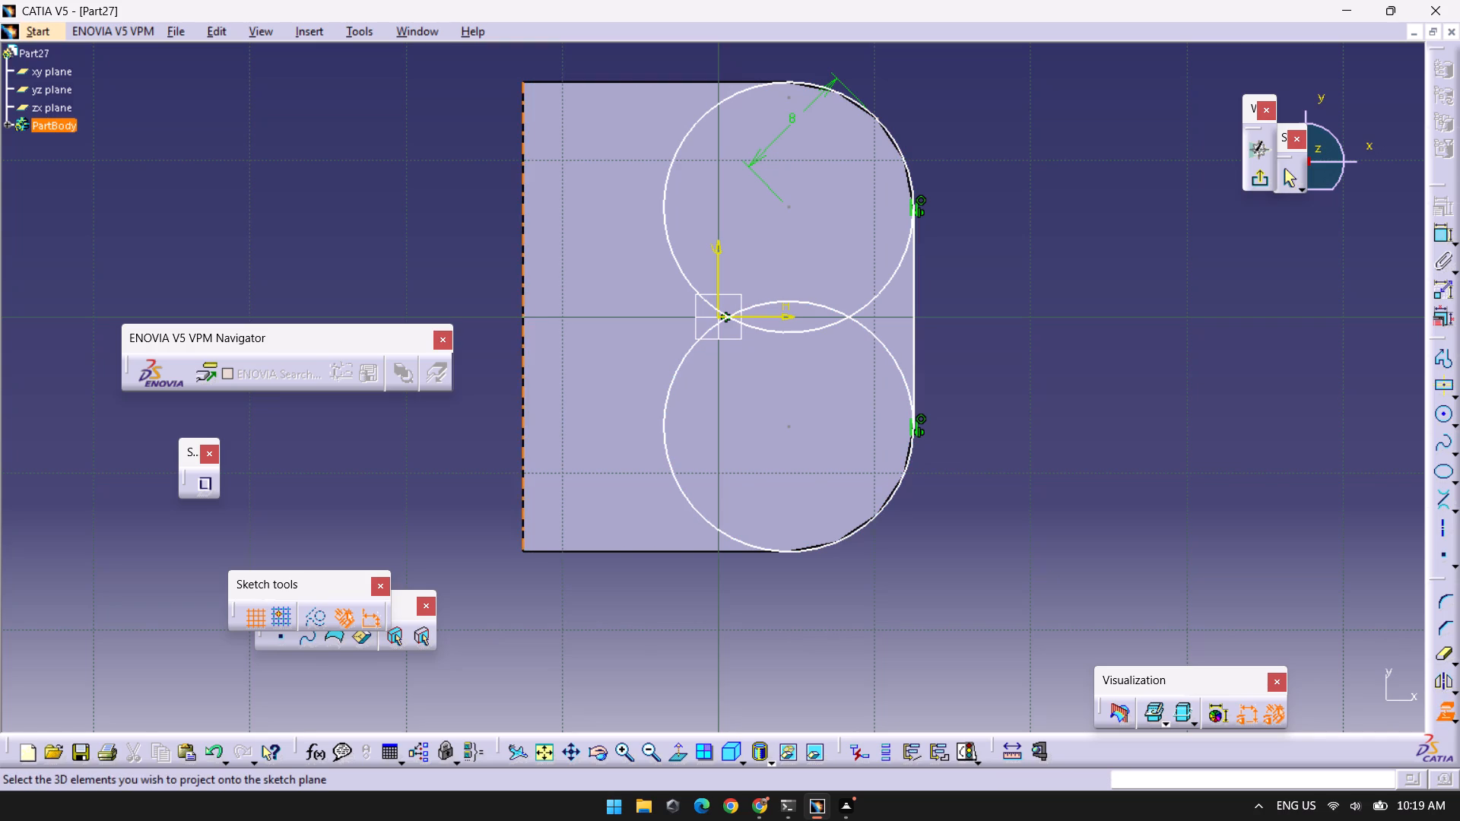
pyautogui.click(525, 215)
pyautogui.click(1052, 274)
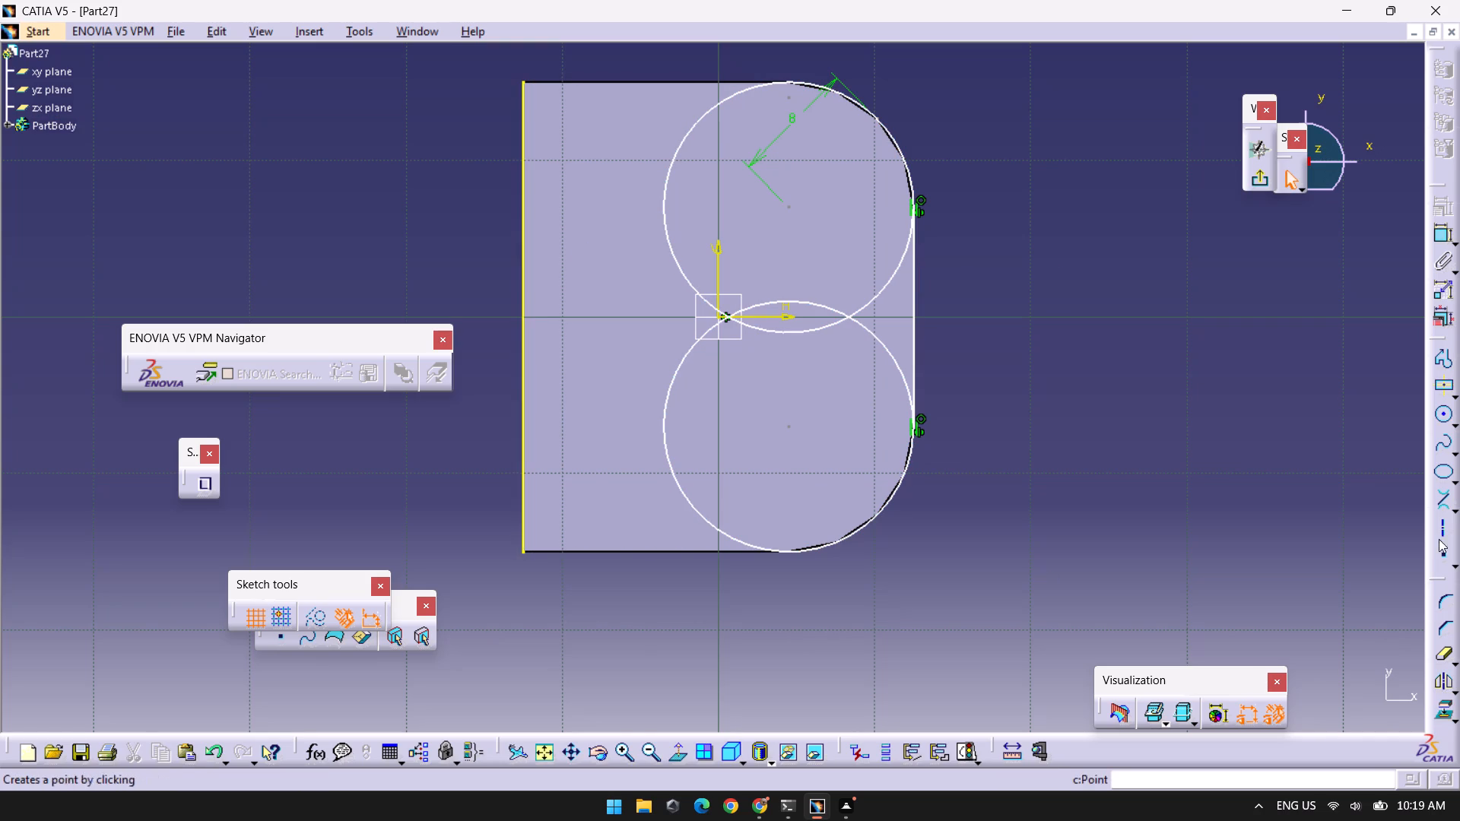
# Draw horizontal lines from the circles' tangent points at H 4.5 mm, V 15 mm and V -15 mm to the plate's square corners.
pyautogui.click(1457, 512)
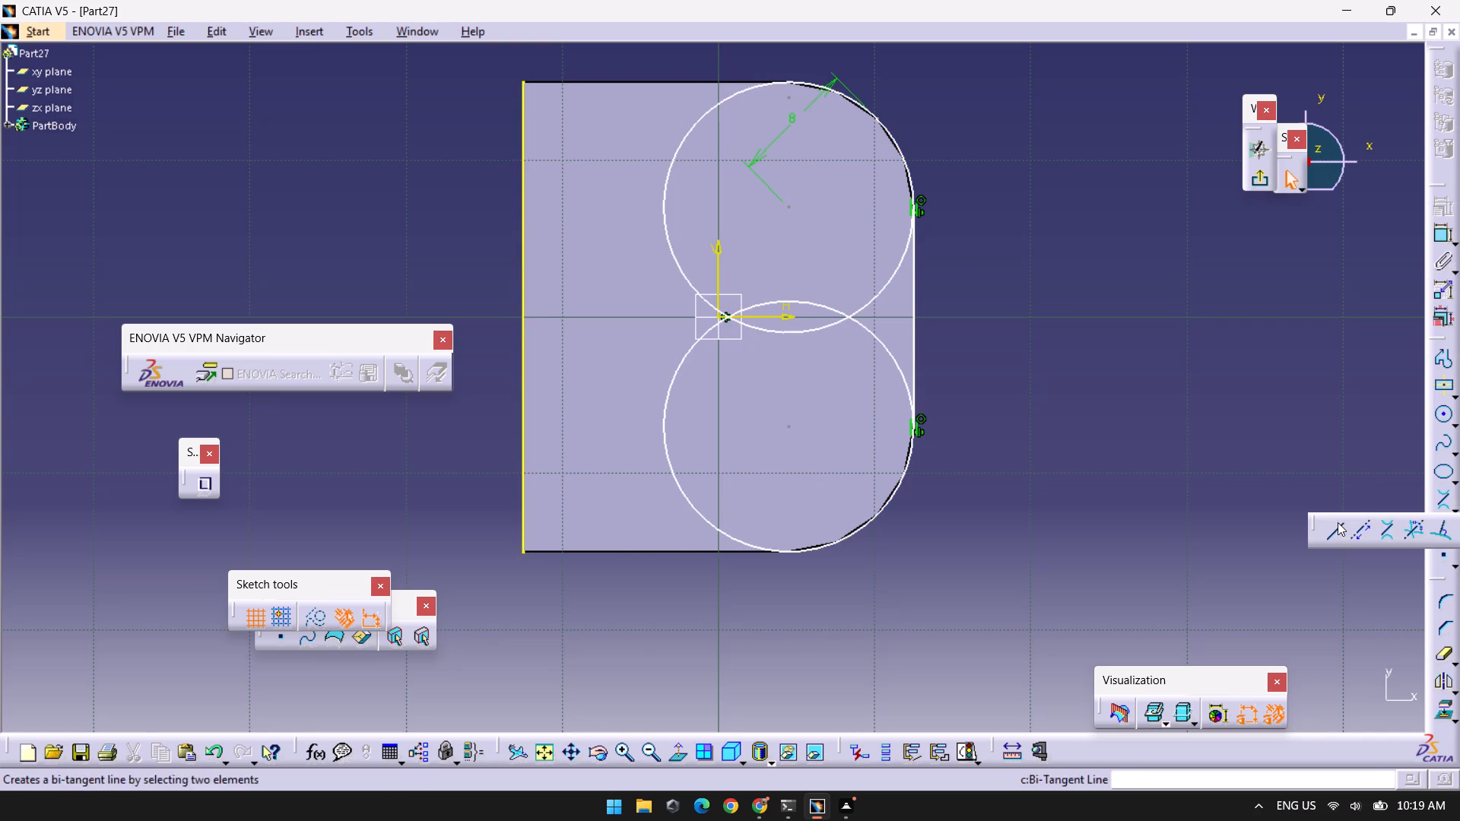
pyautogui.click(1338, 522)
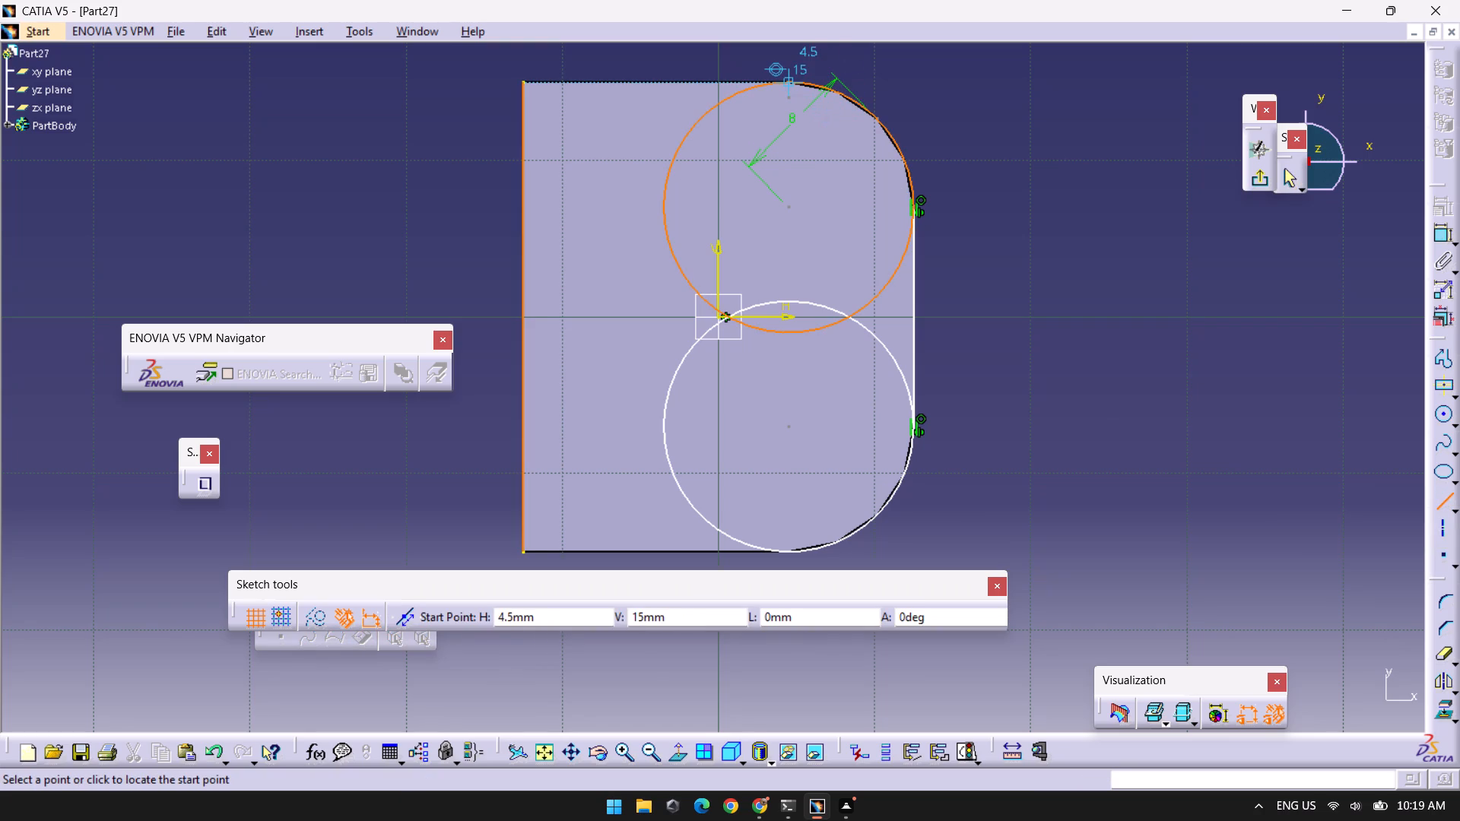
pyautogui.click(789, 84)
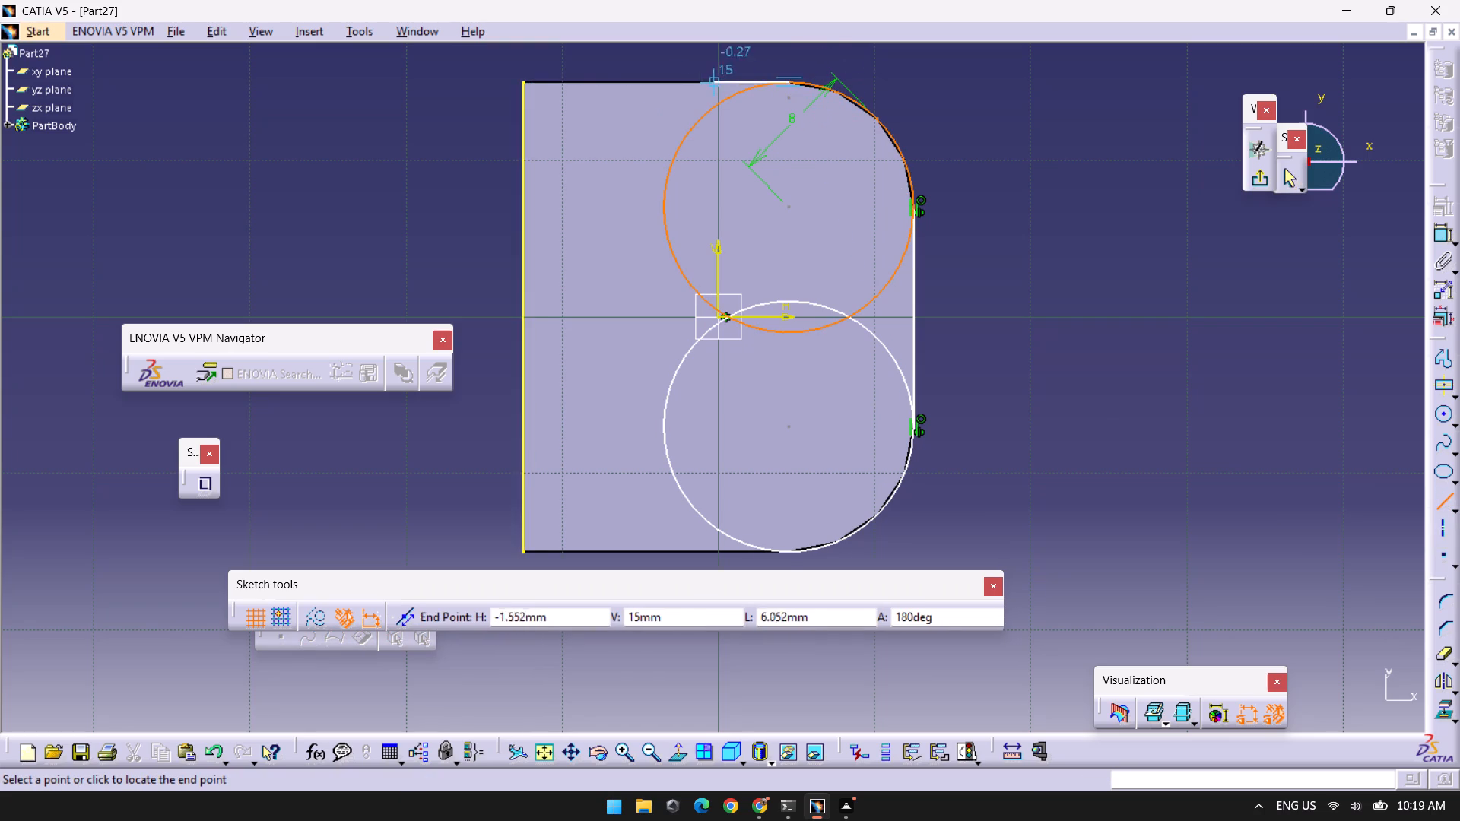
pyautogui.click(519, 83)
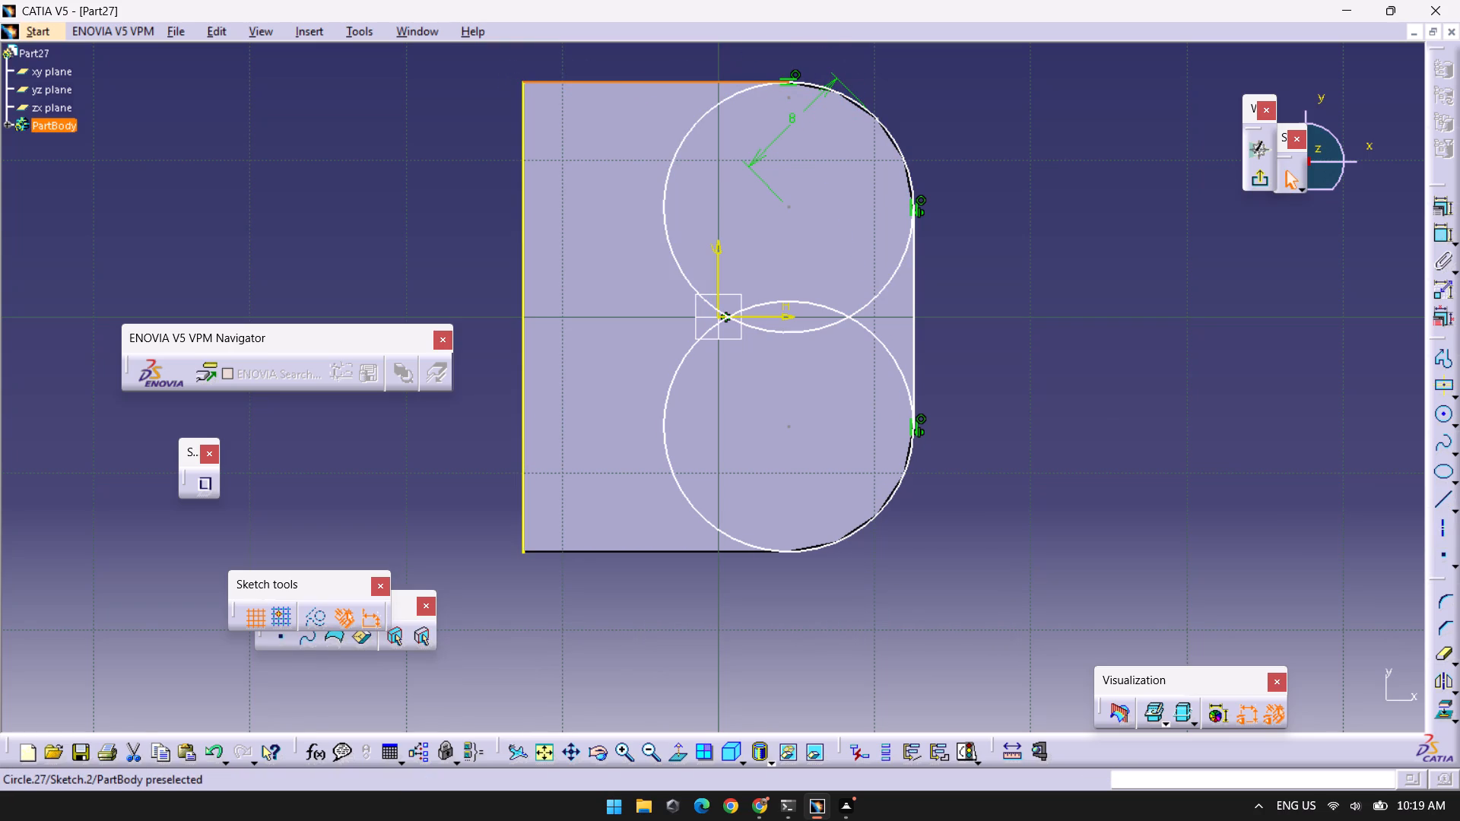
pyautogui.click(1441, 507)
pyautogui.moveTo(795, 490); pyautogui.dragTo(774, 369, button='middle')
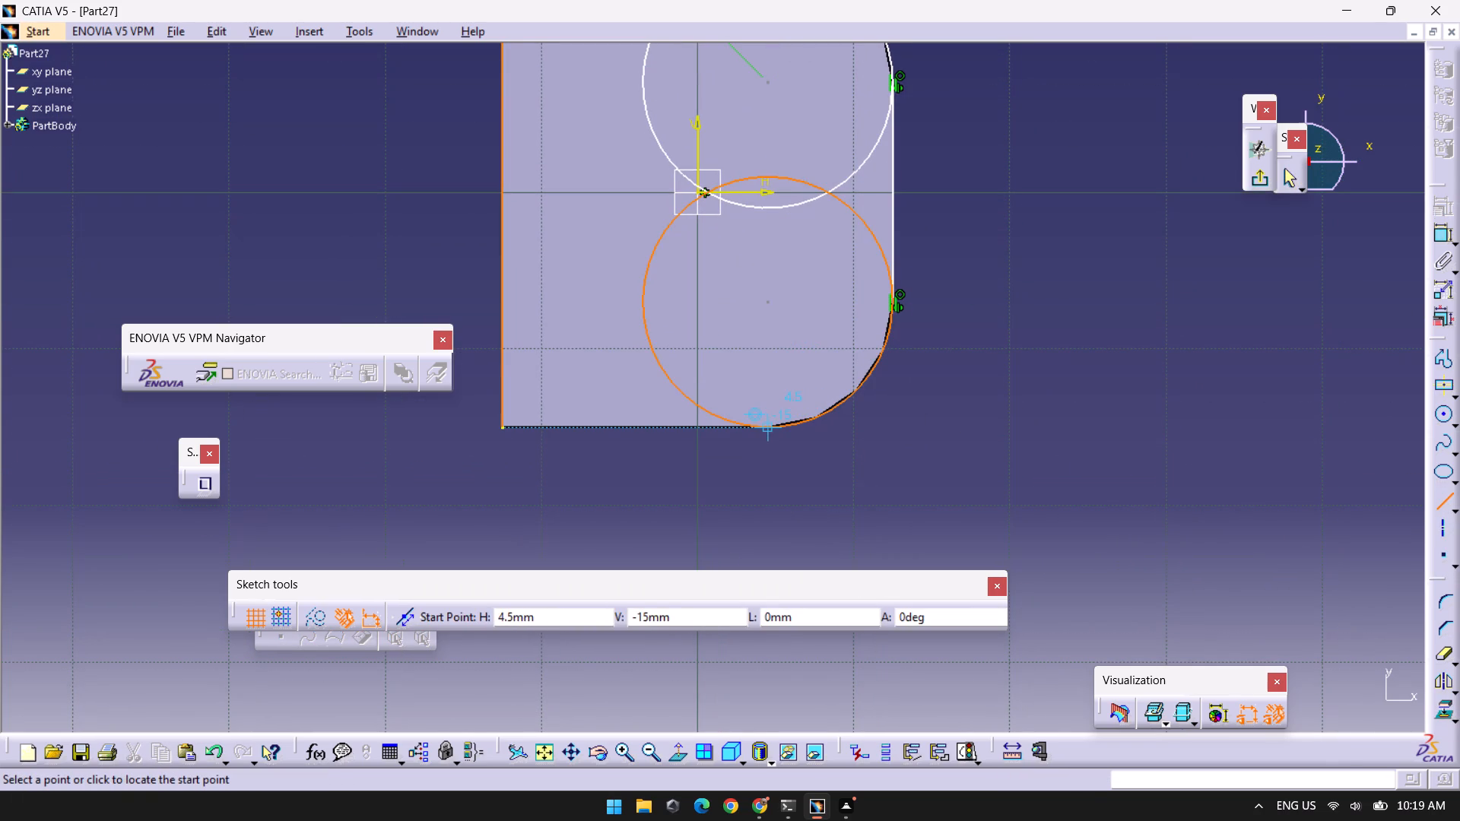
pyautogui.click(770, 430)
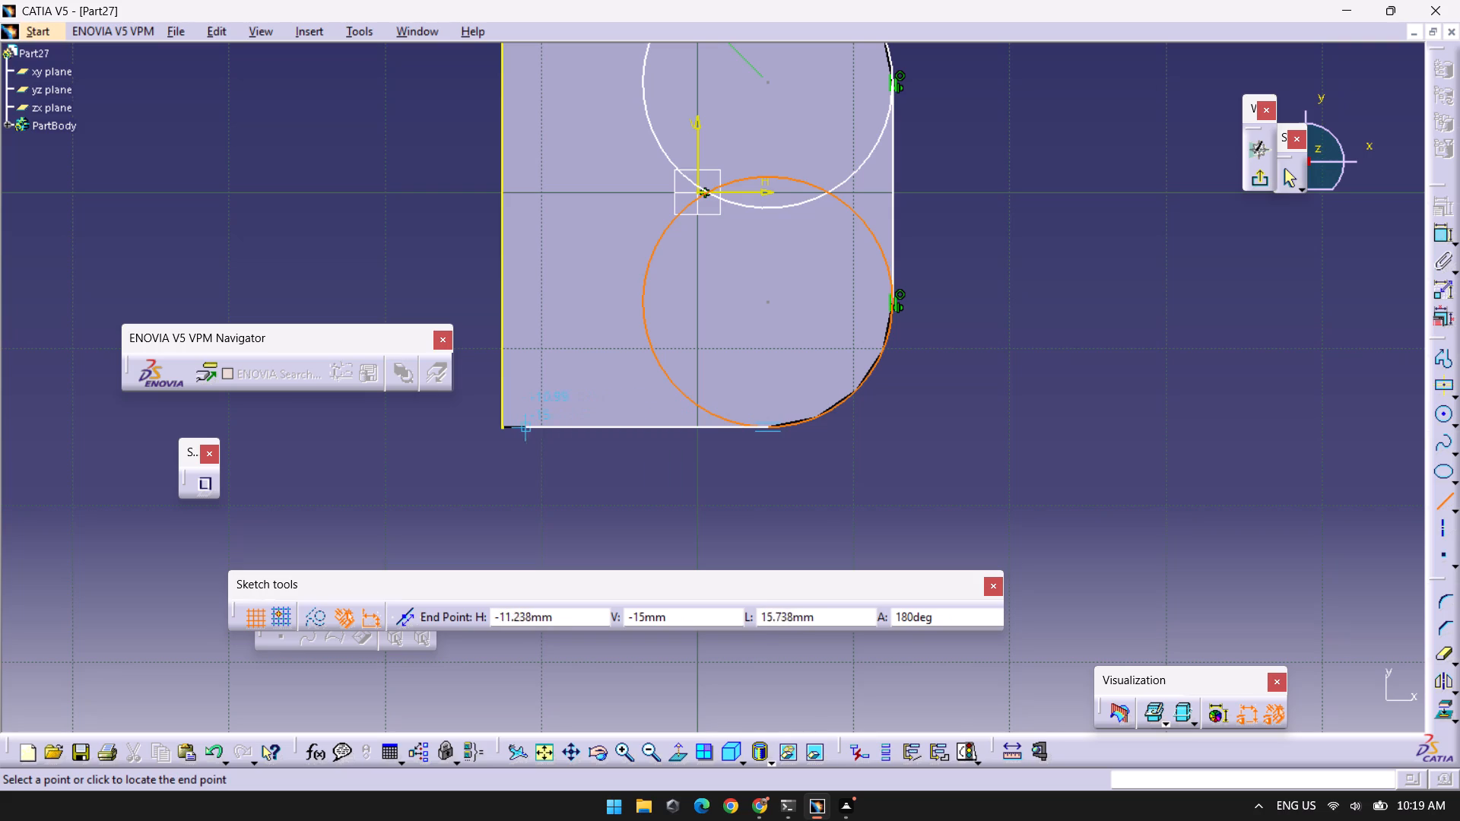
pyautogui.click(503, 426)
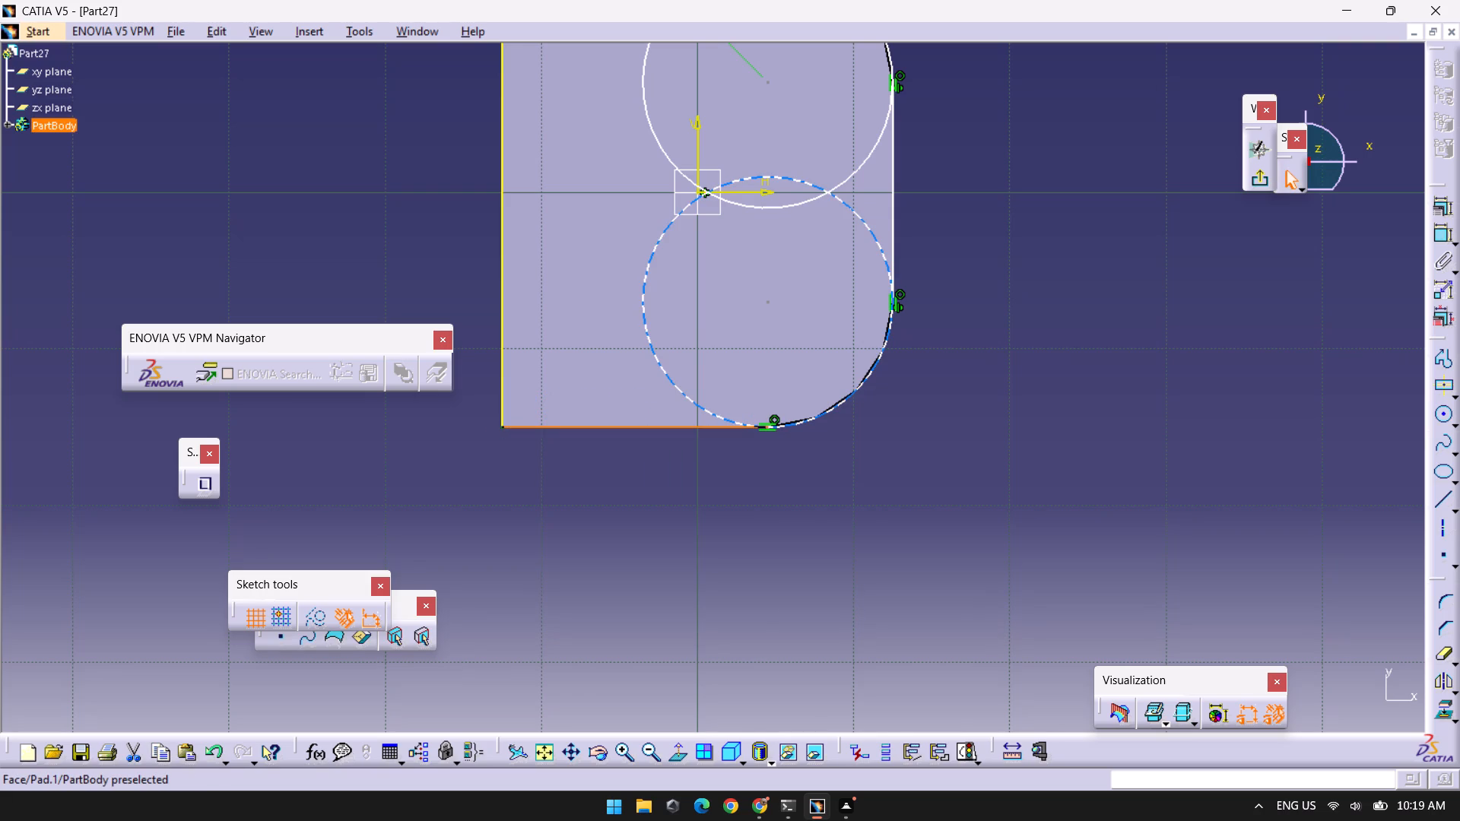
# Trim both circles with Quick Trim, keeping only the quarter arcs at the plate's rounded corners.
pyautogui.moveTo(998, 442); pyautogui.dragTo(1039, 558, button='middle')
pyautogui.click(1449, 655)
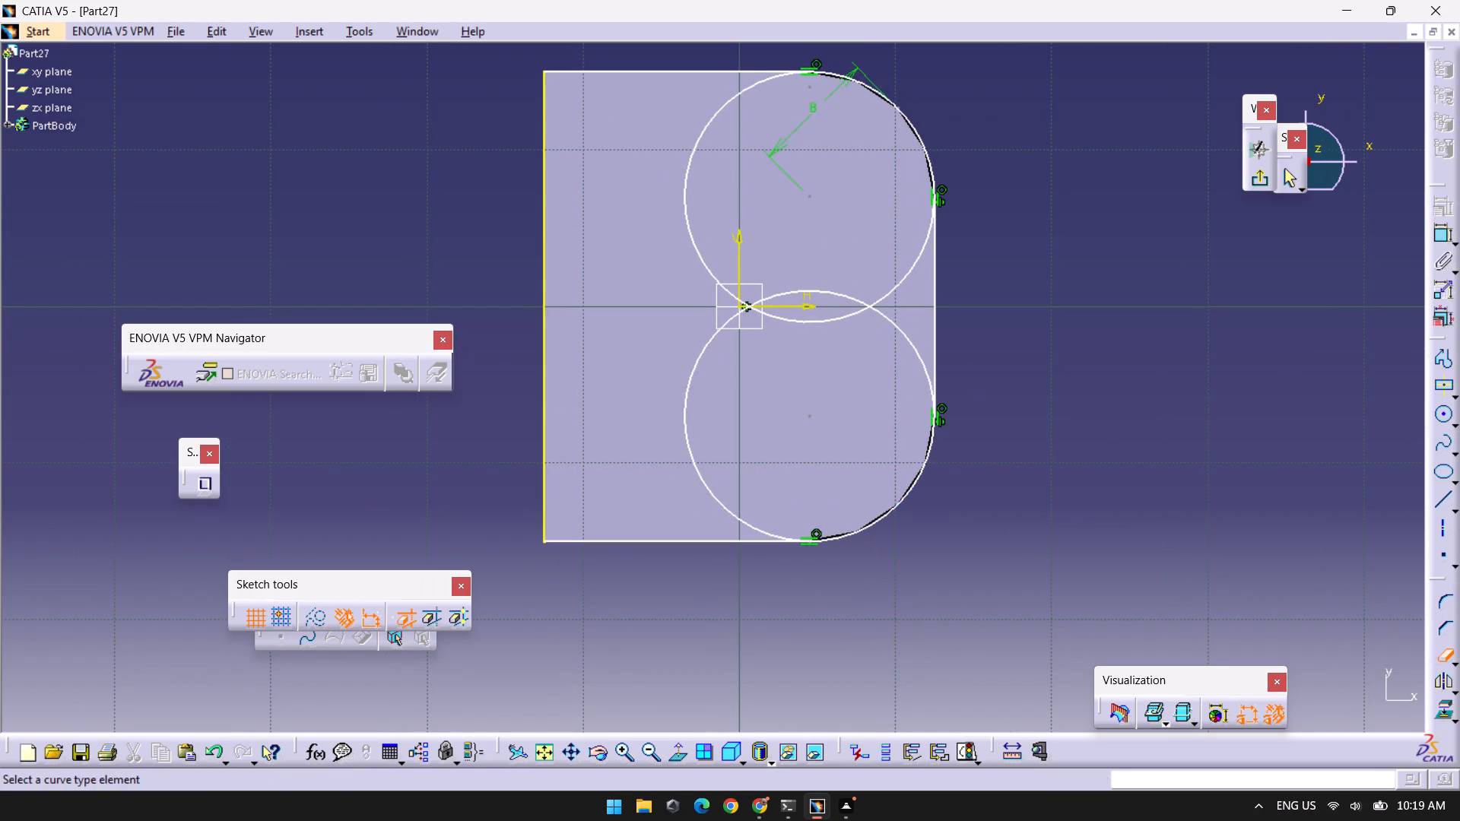
pyautogui.click(841, 295)
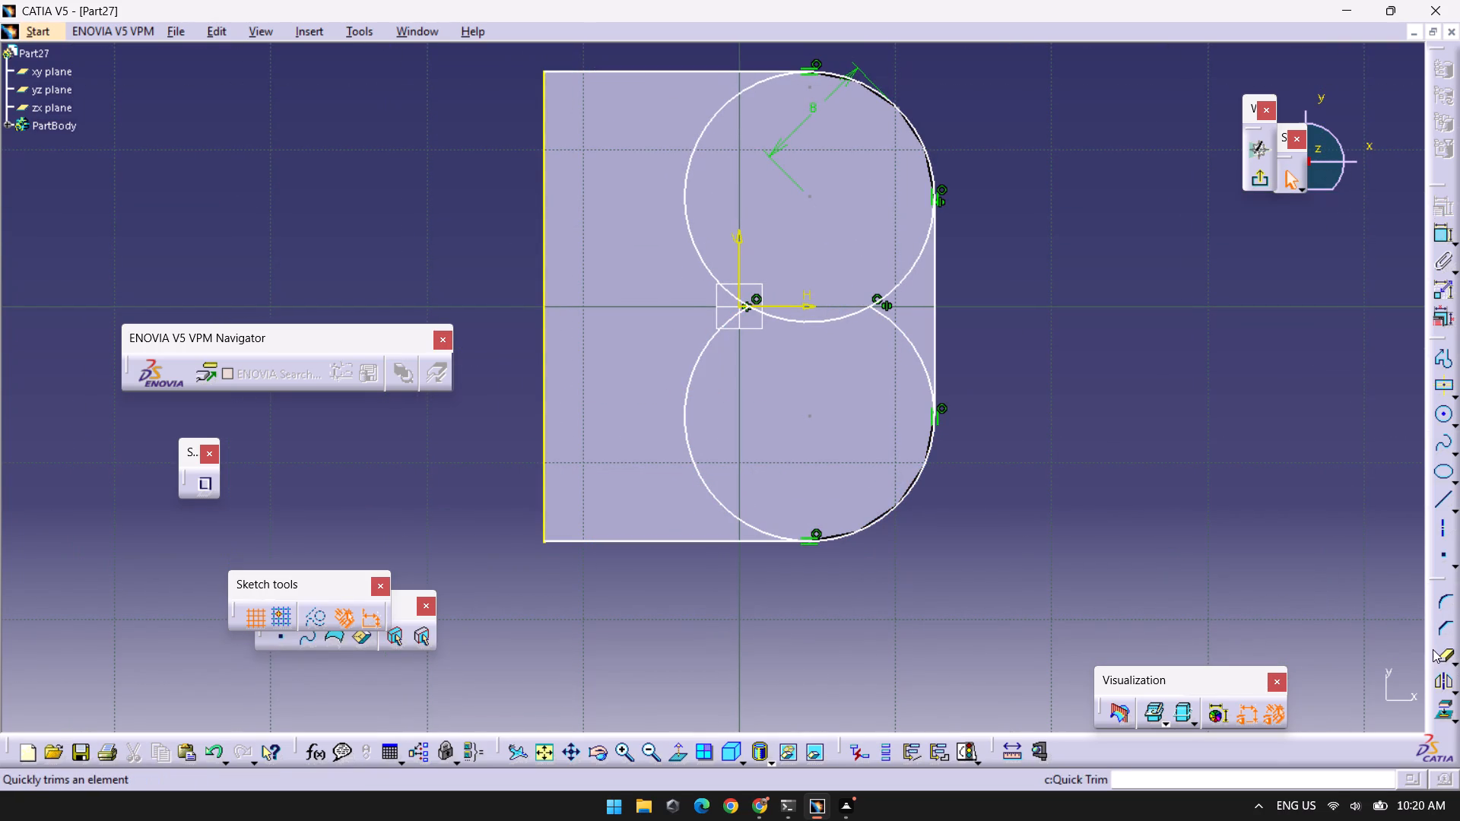
pyautogui.doubleClick(1444, 658)
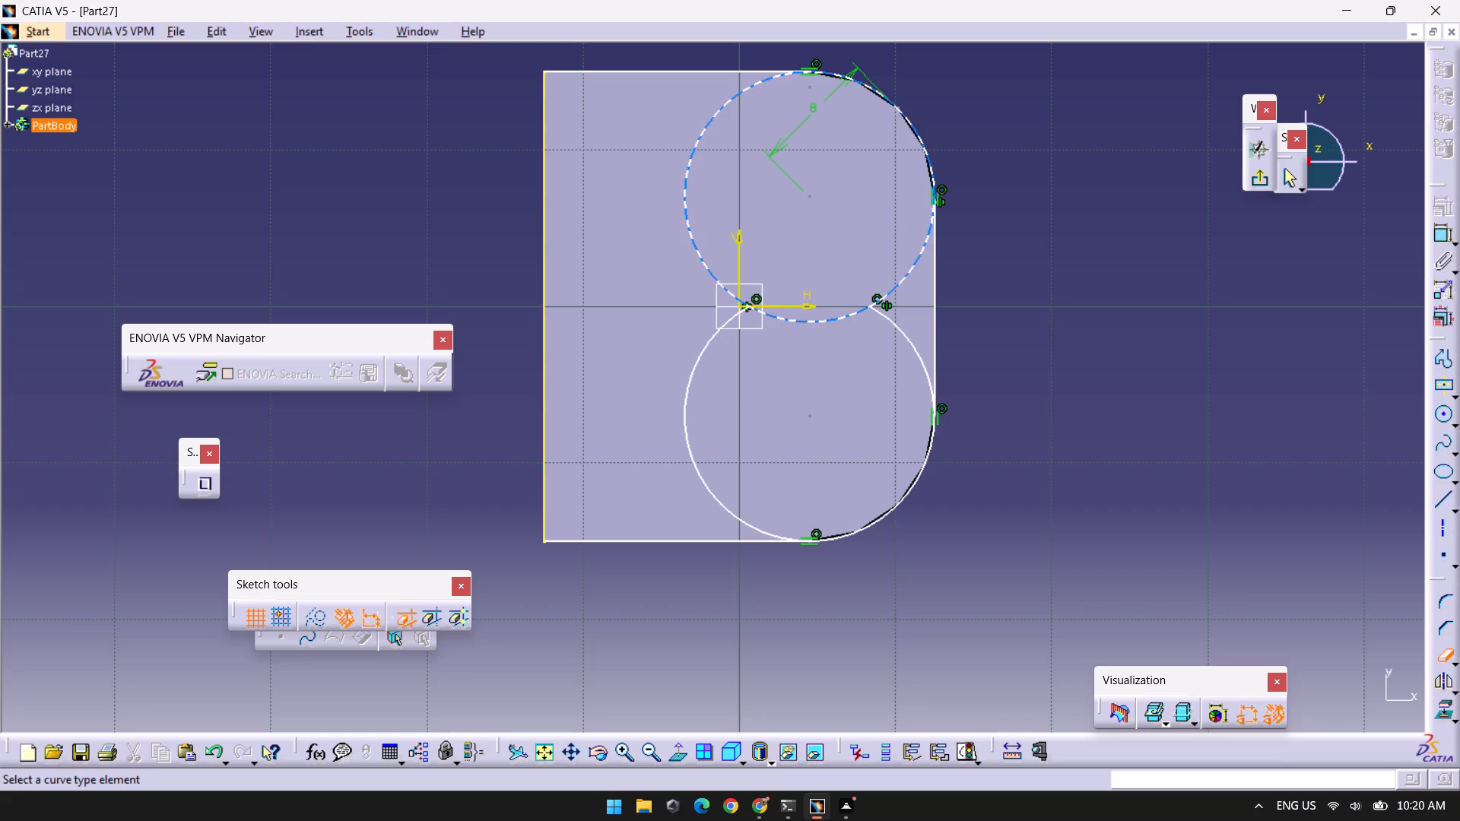
pyautogui.click(792, 319)
pyautogui.click(683, 222)
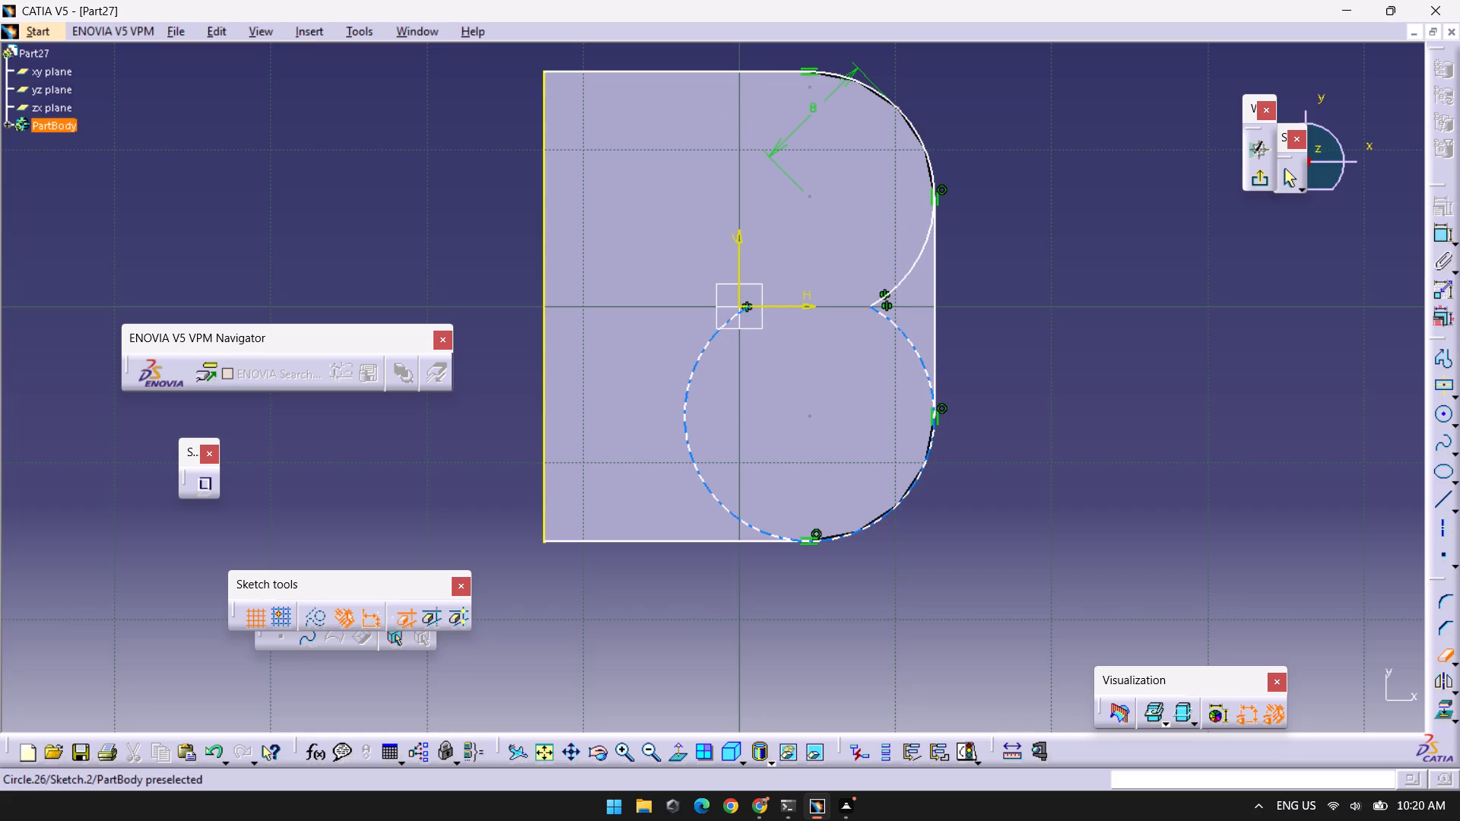
pyautogui.click(697, 360)
pyautogui.click(904, 336)
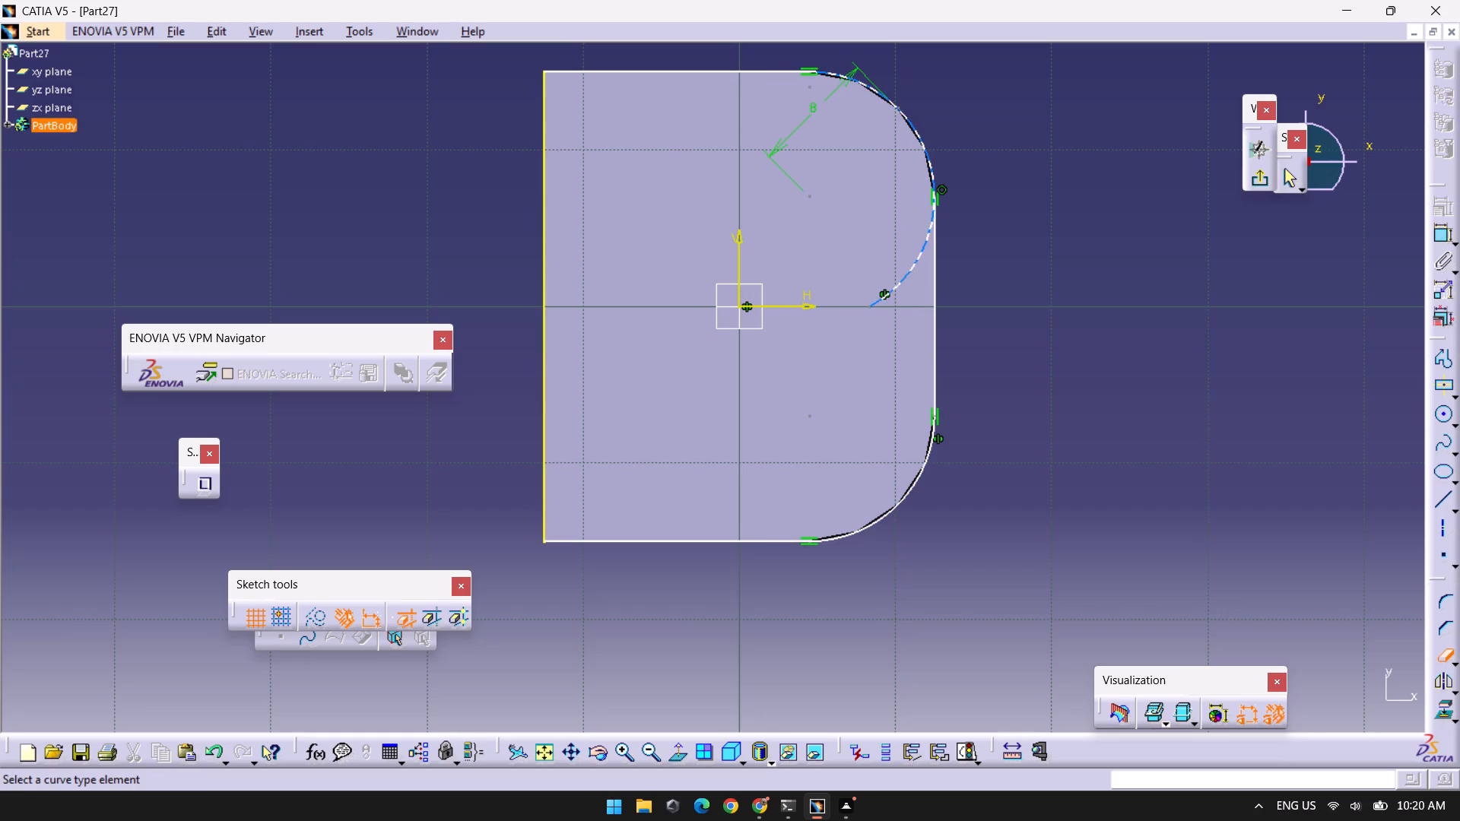
pyautogui.click(903, 282)
pyautogui.click(1174, 370)
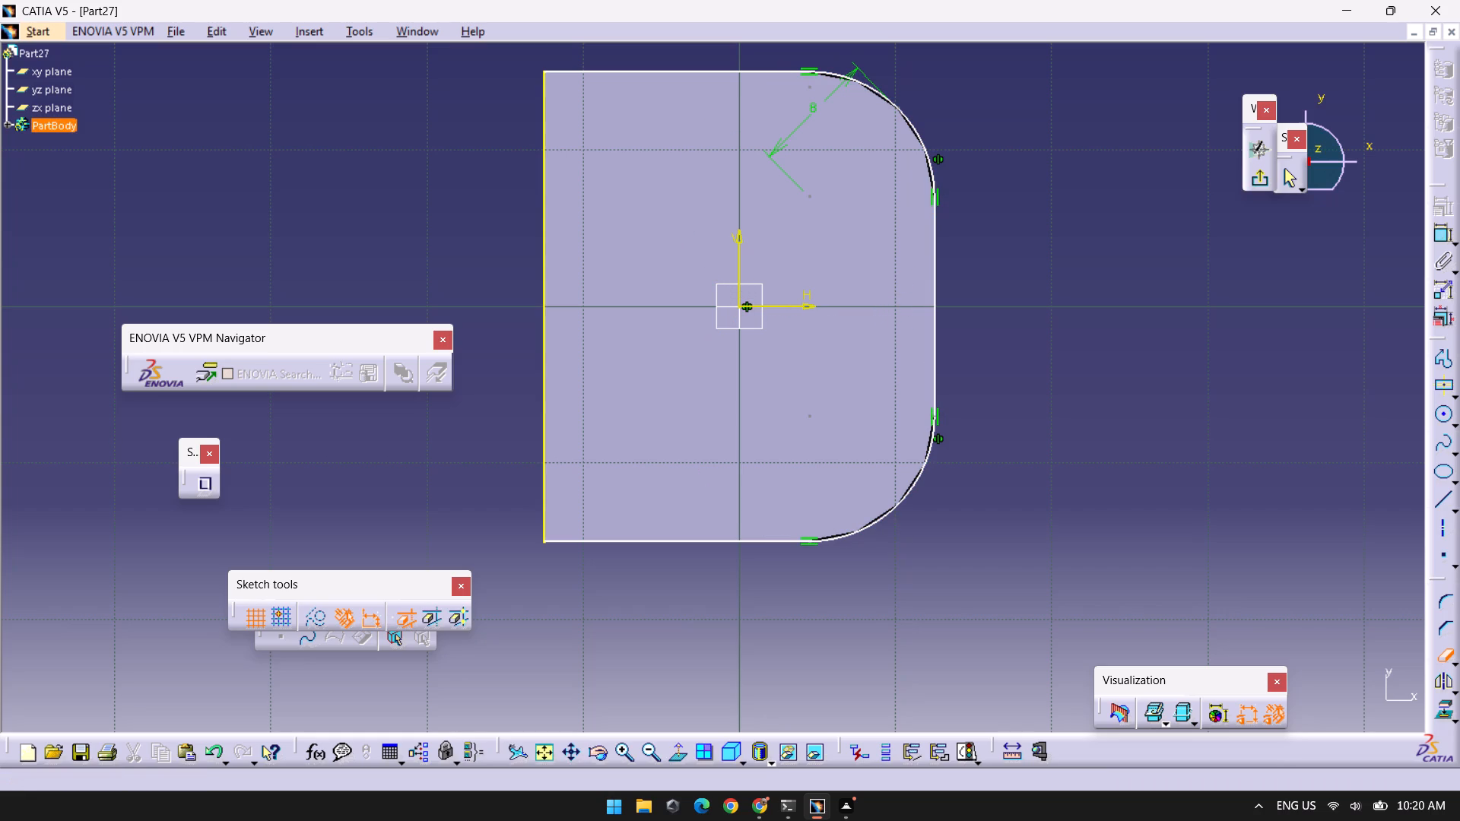
# Remove the projected line along the plate's straight vertical edge with Quick Trim.
pyautogui.click(544, 255)
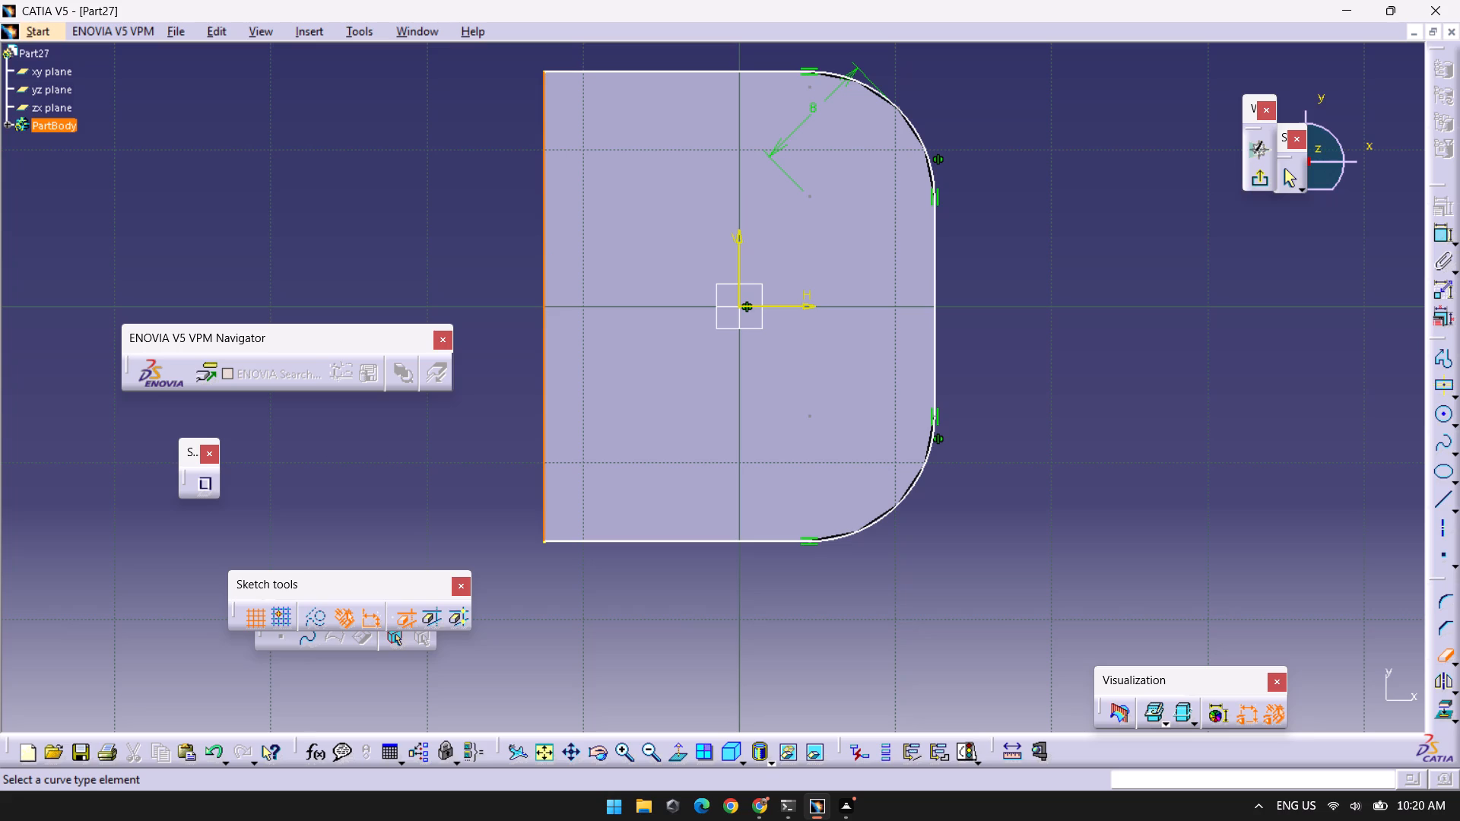
pyautogui.press('Escape')
pyautogui.press('Escape')
pyautogui.press('Escape')
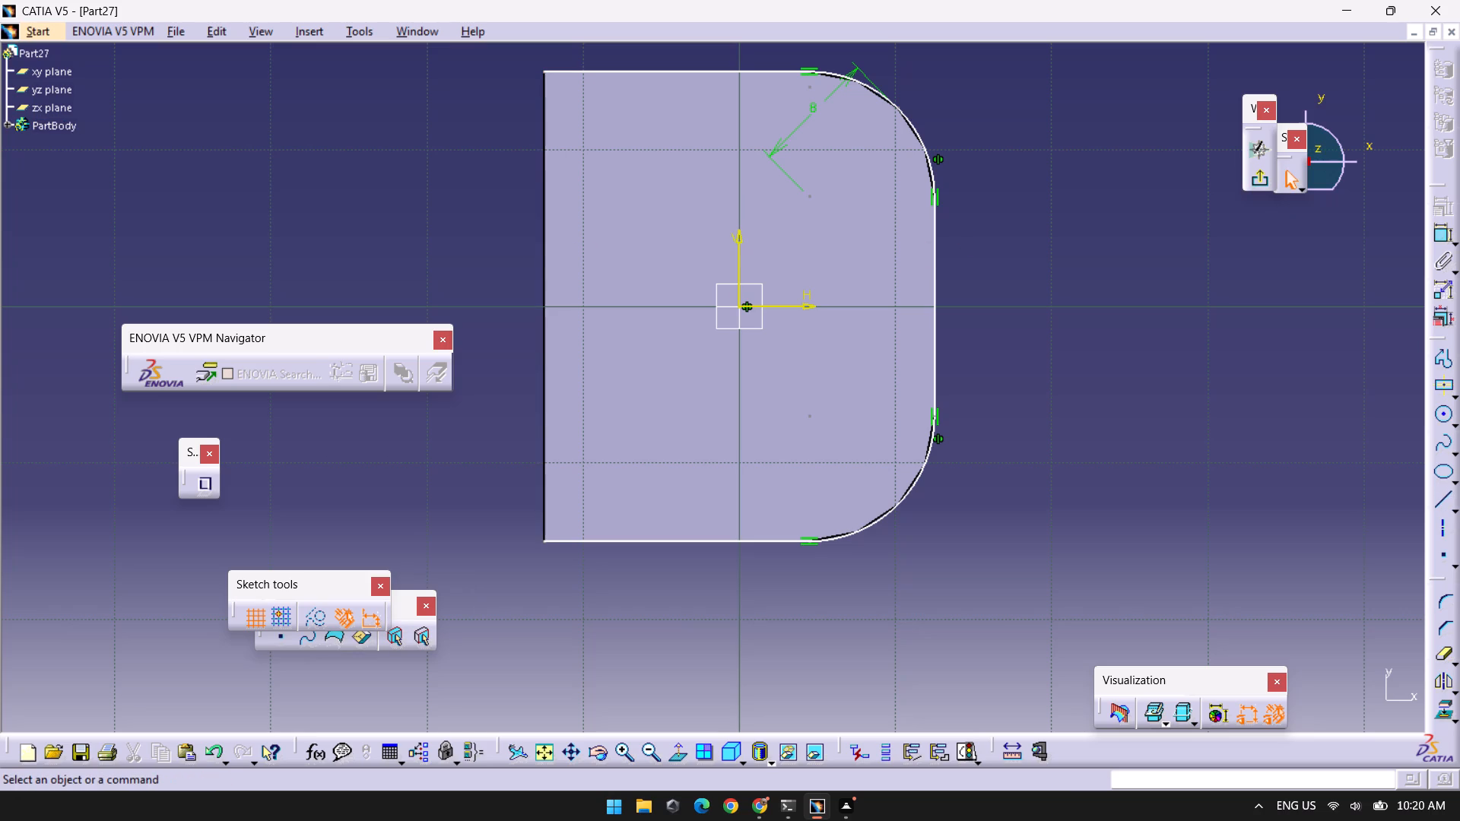
# Draw a circle of radius 7 mm centred at H 4.5 mm, V 7 mm, and mirror it about the horizontal axis.
pyautogui.click(1437, 410)
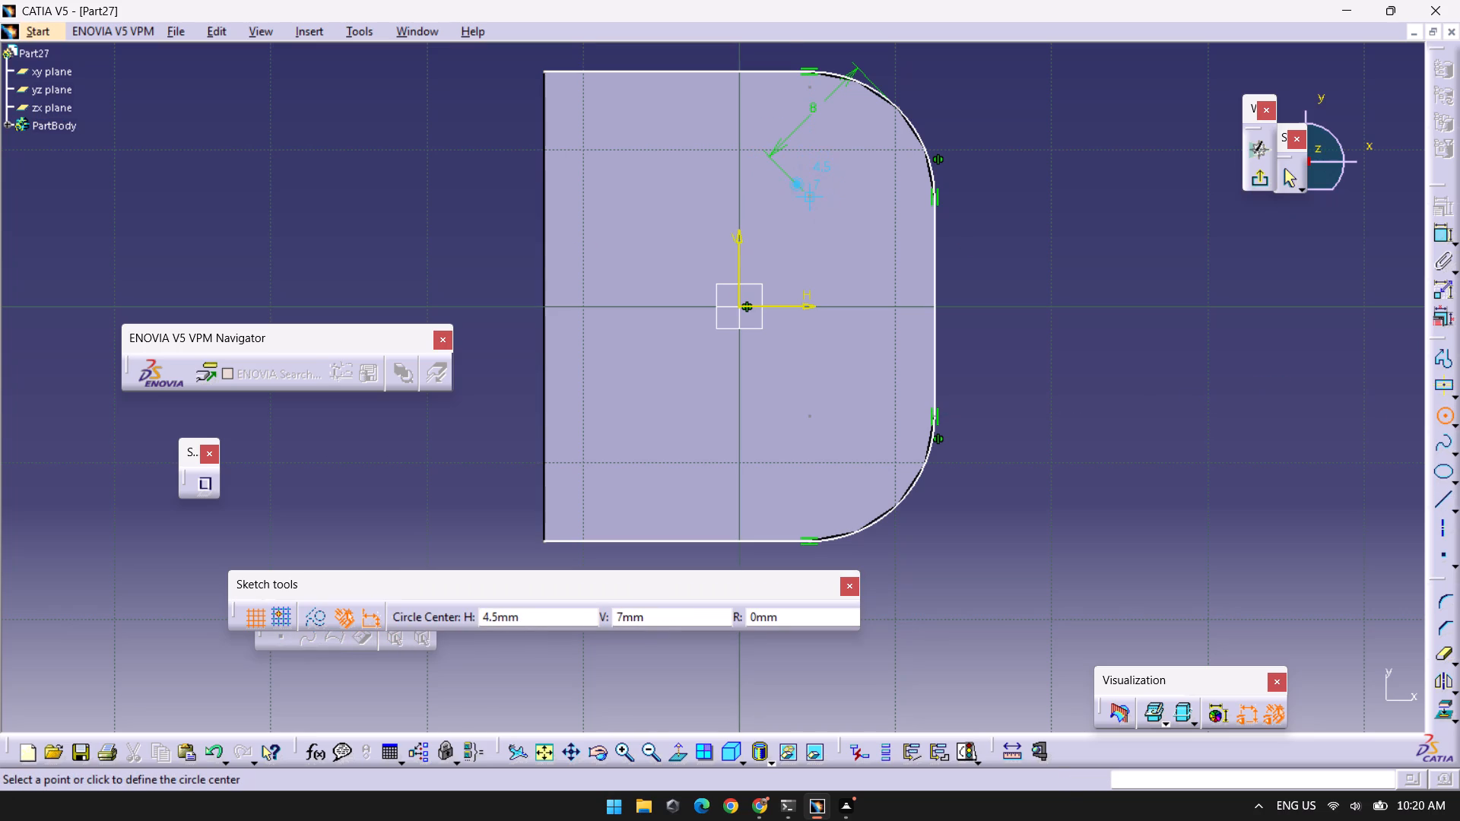
pyautogui.click(810, 197)
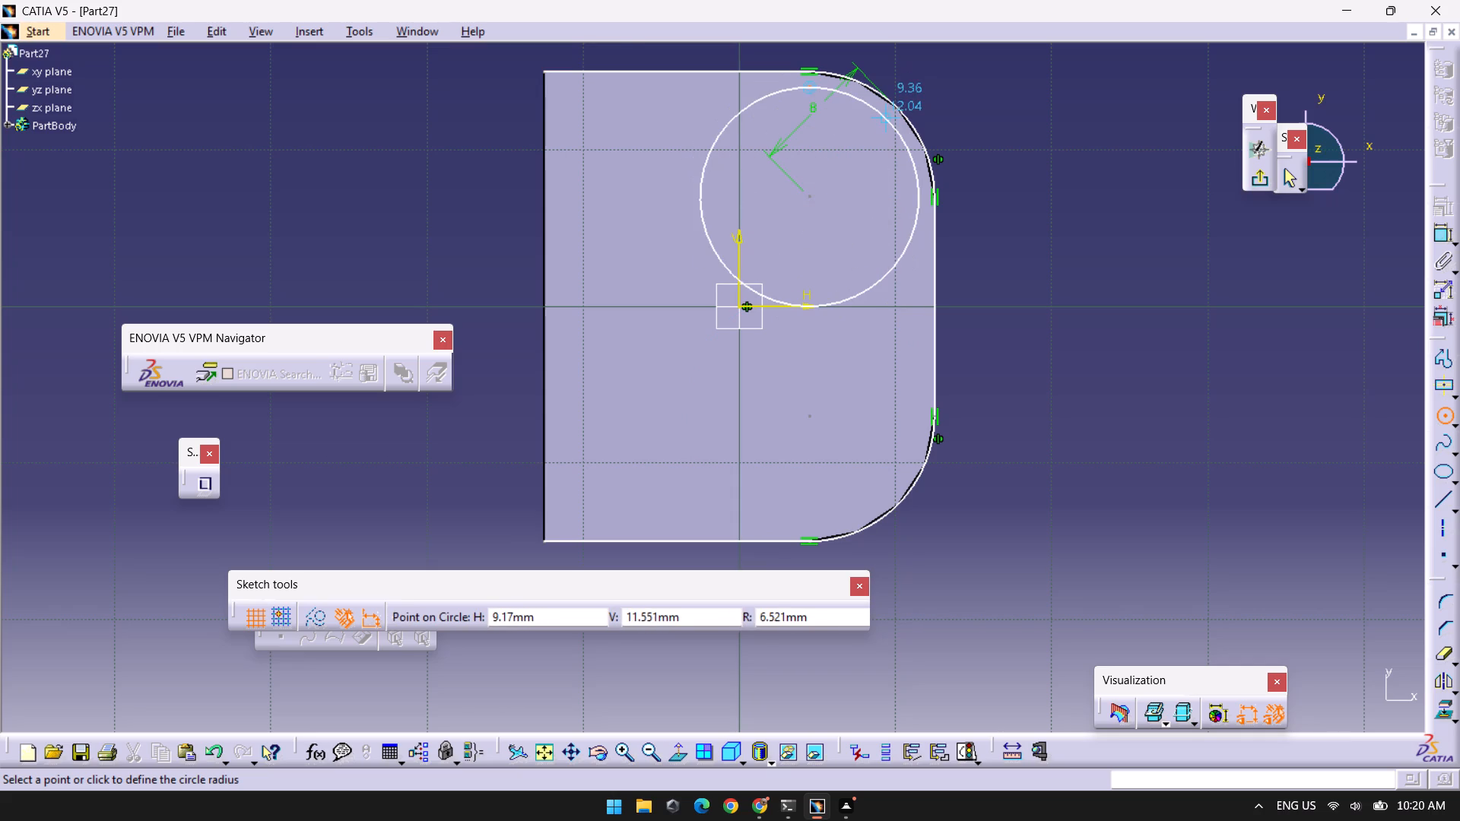
pyautogui.press('Tab')
pyautogui.press('Tab')
pyautogui.press('Tab')
pyautogui.press('7')
pyautogui.press('Return')
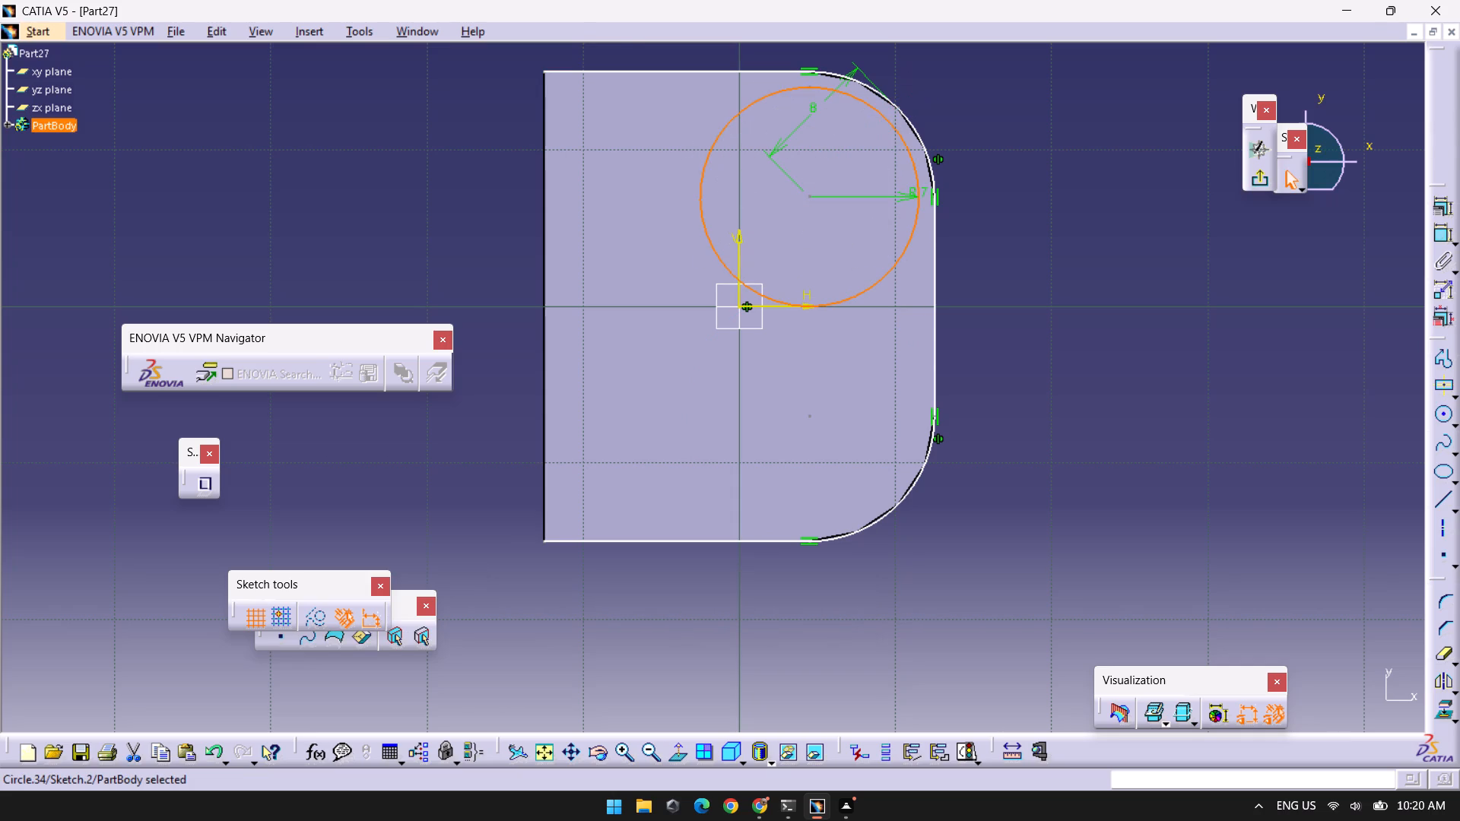
pyautogui.click(1446, 683)
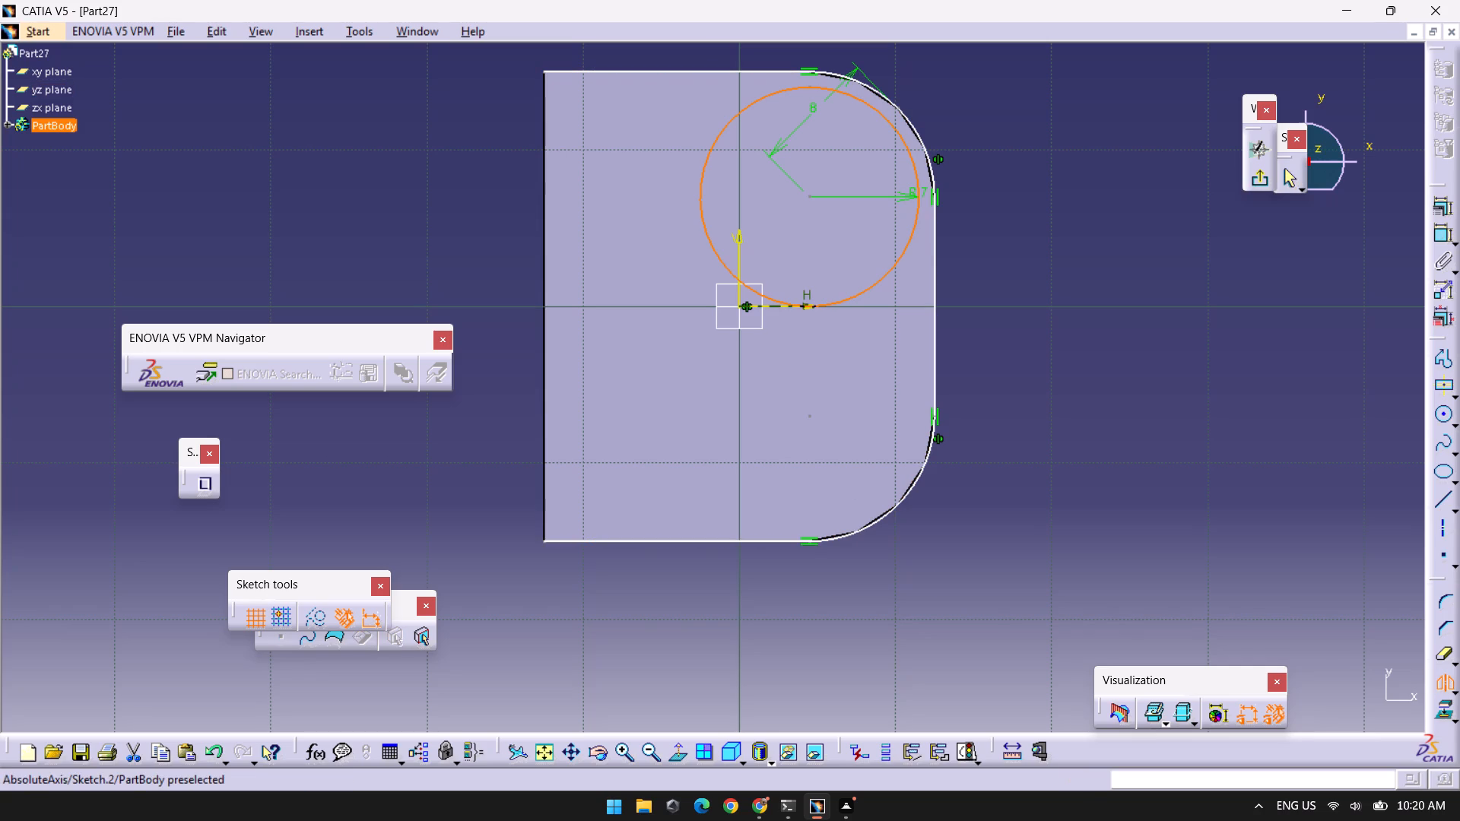
pyautogui.click(755, 306)
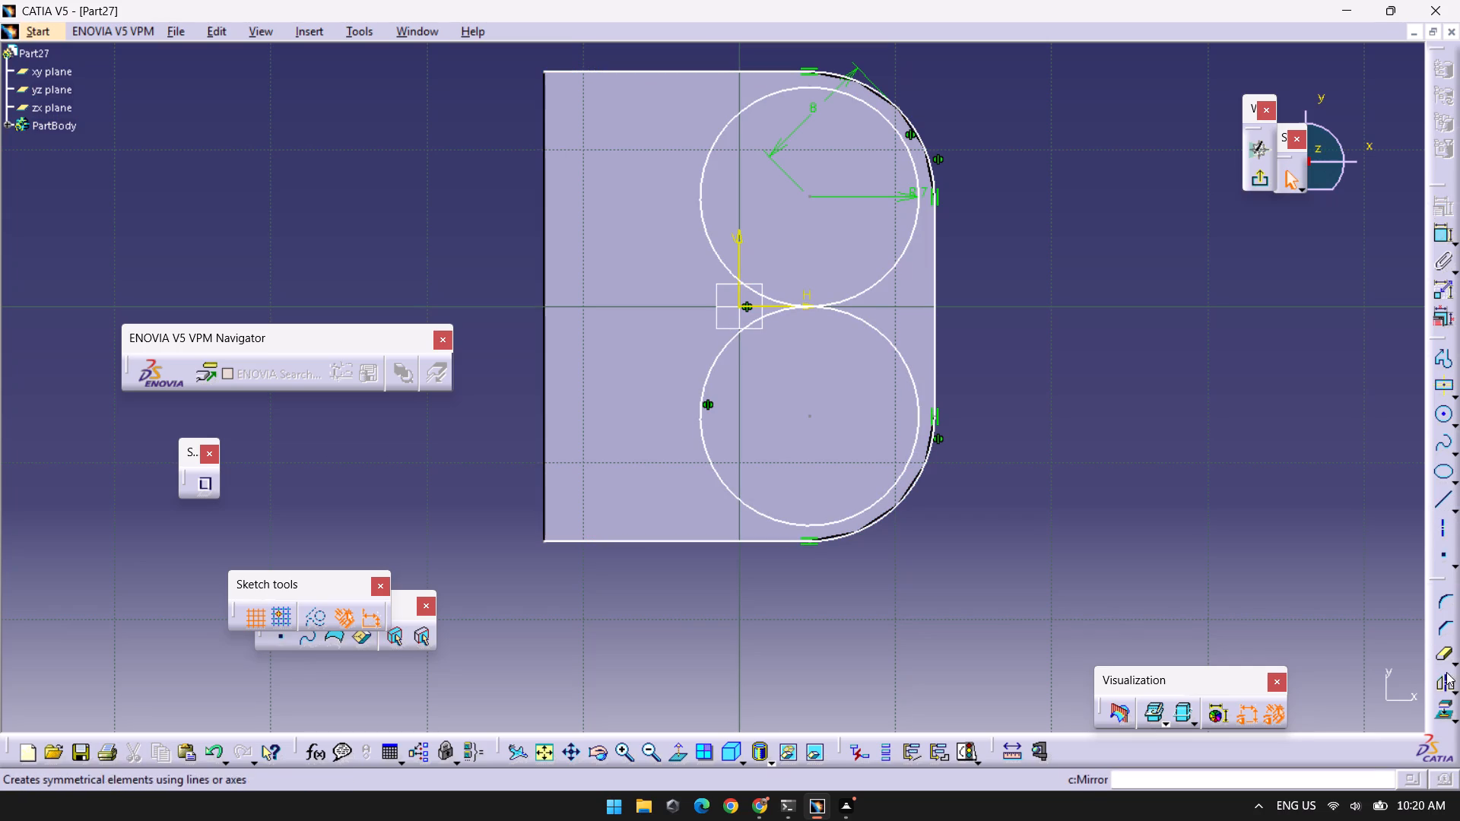
# Project the plate's straight vertical edge opposite the rounded corners onto the sketch.
pyautogui.click(1443, 697)
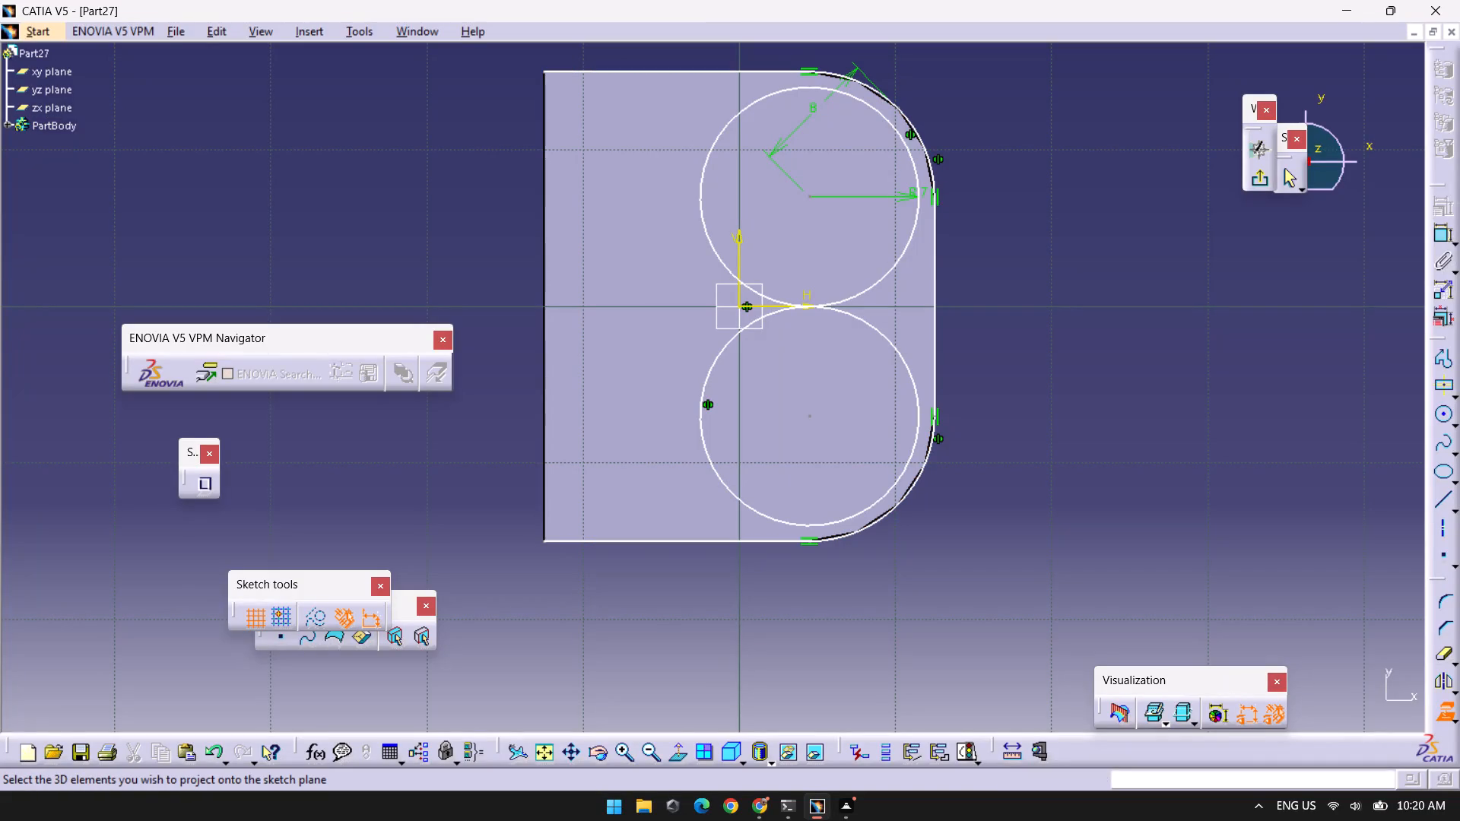
pyautogui.click(545, 286)
pyautogui.click(1147, 344)
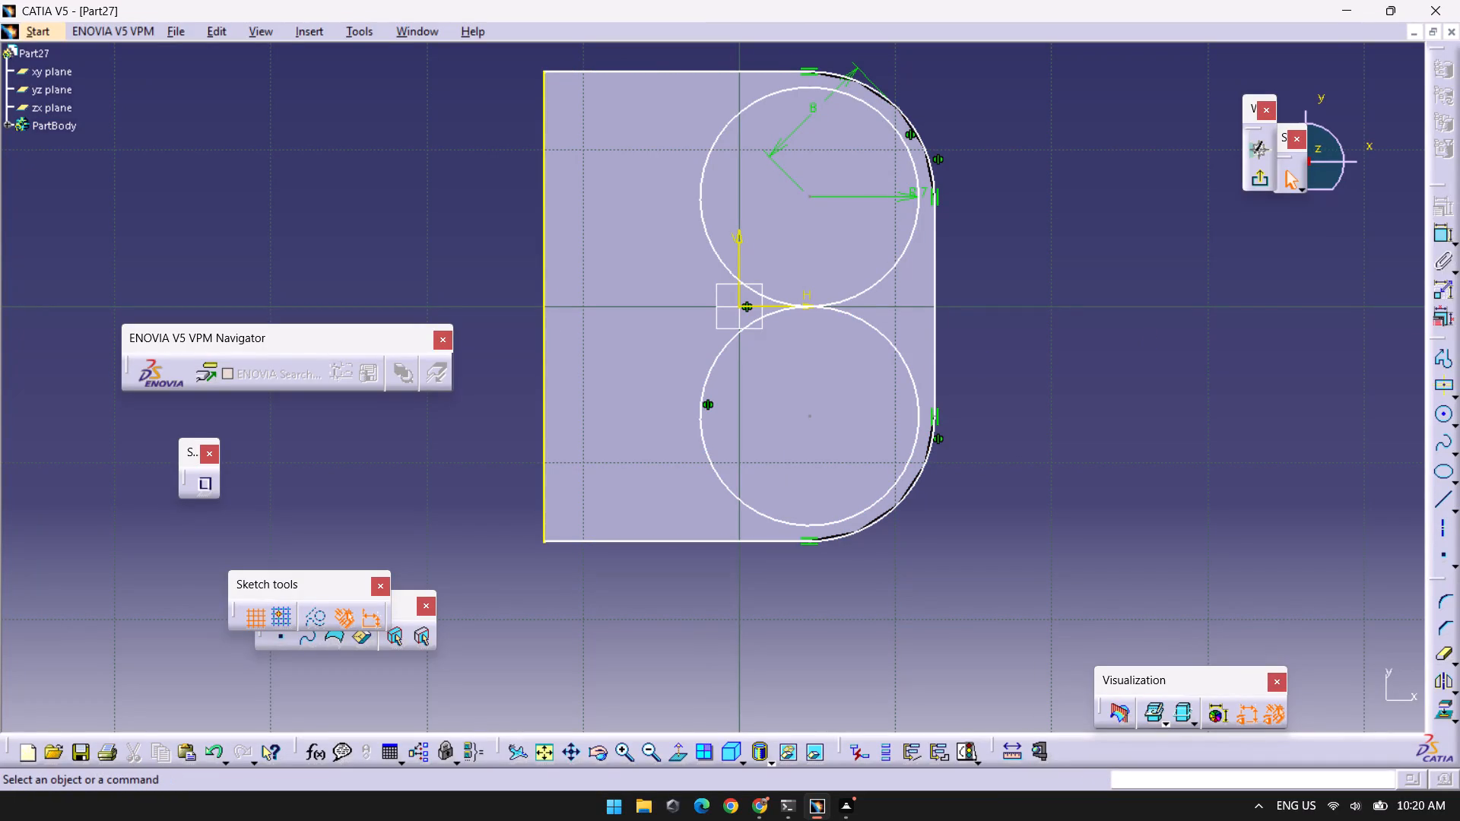
# Draw 17 mm horizontal lines from the inner circles' tangent points at H 4.5 mm, V 14 mm and V -14 mm to the projected edge.
pyautogui.click(1442, 498)
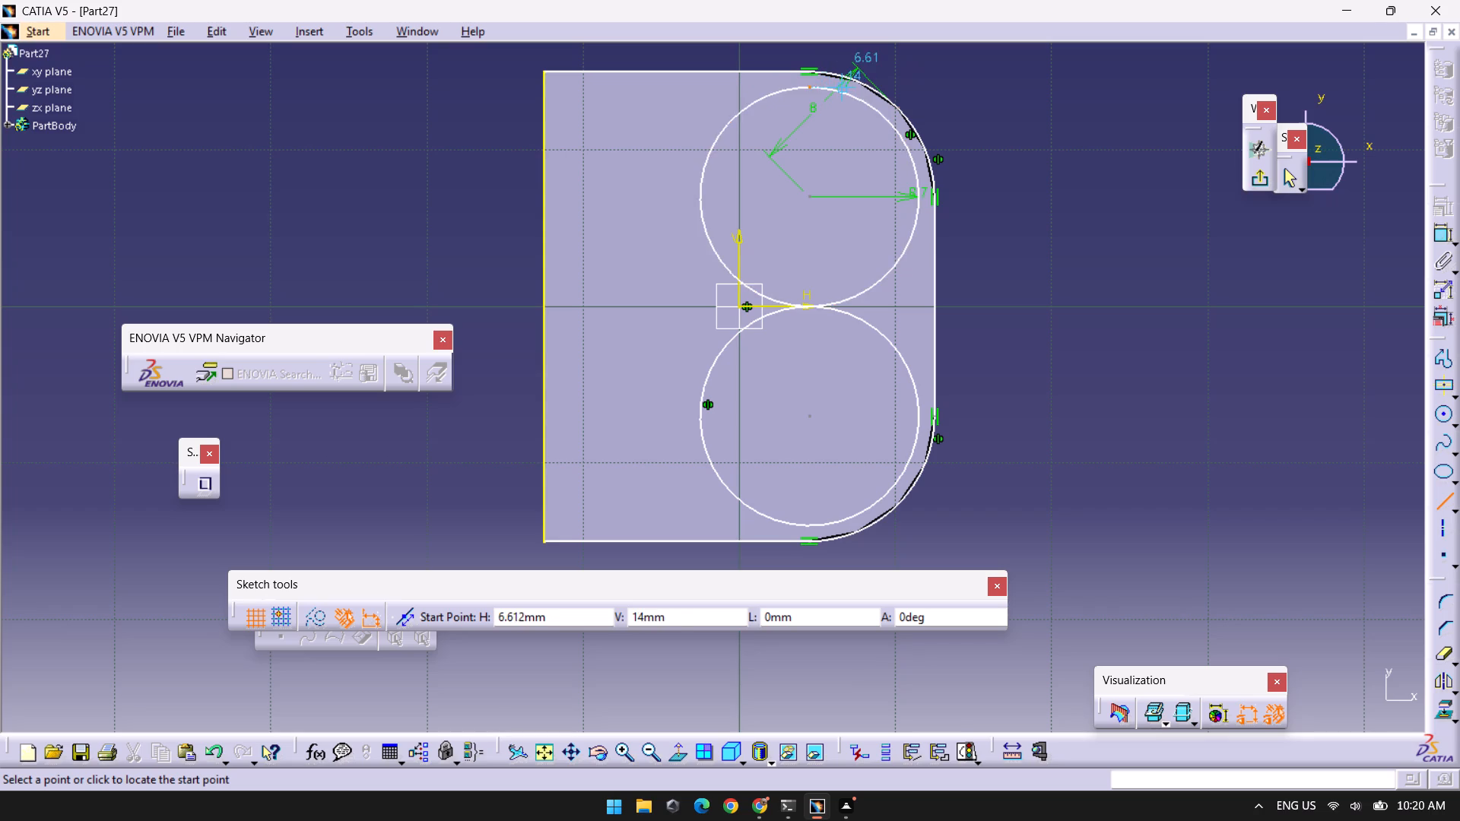
pyautogui.click(810, 87)
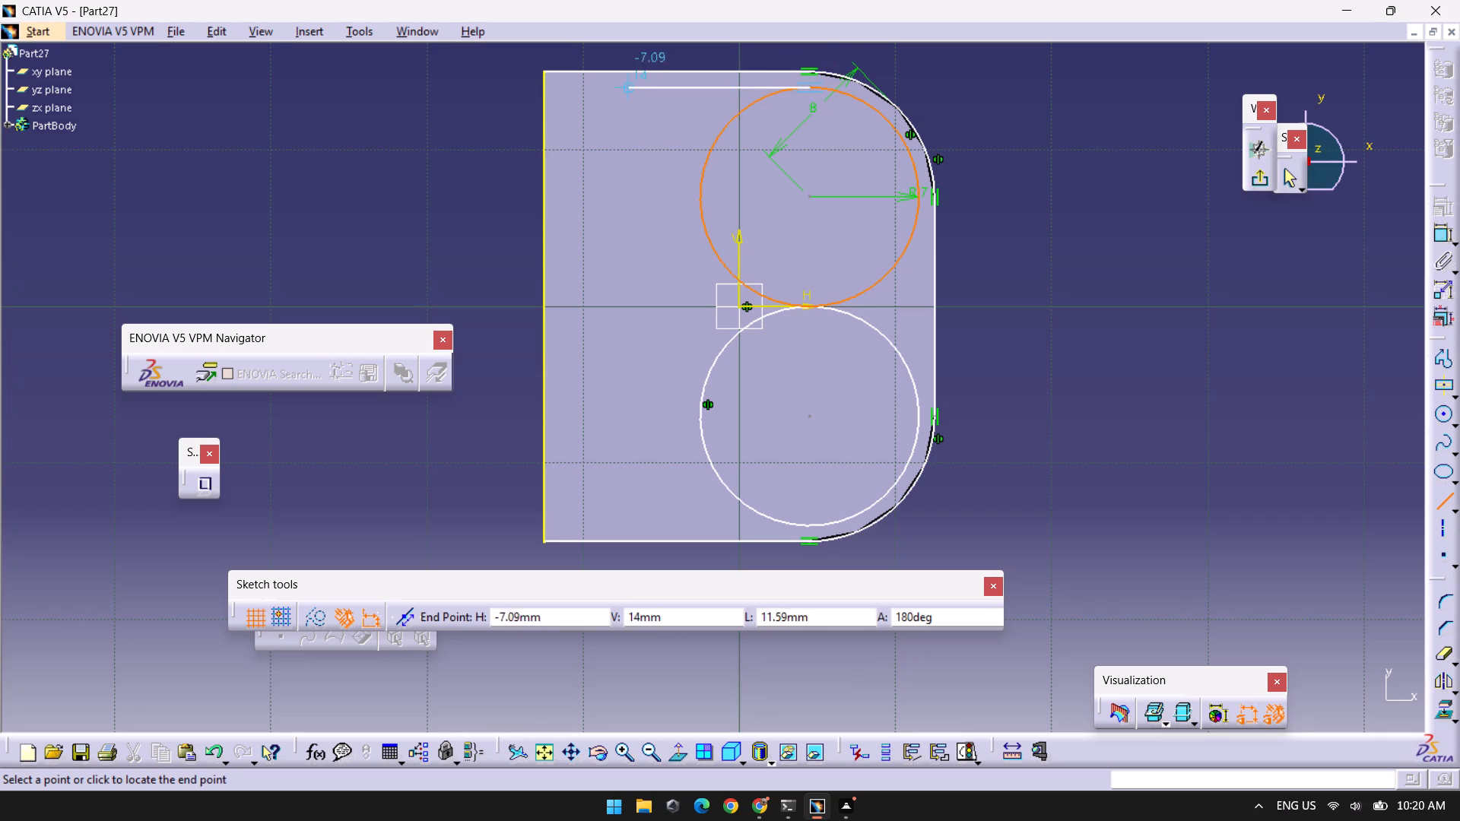
pyautogui.click(544, 93)
pyautogui.click(1434, 496)
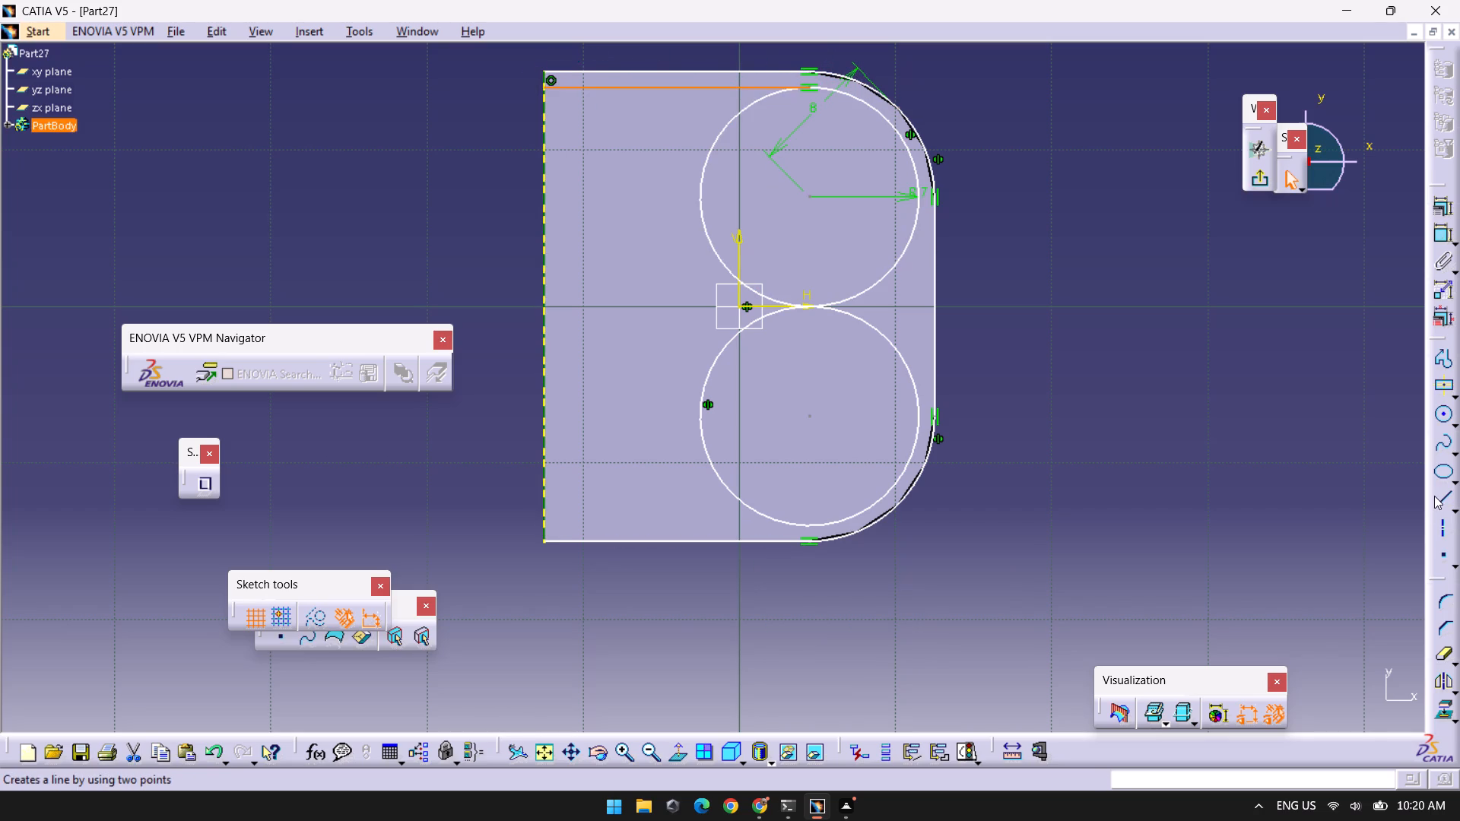
pyautogui.click(812, 525)
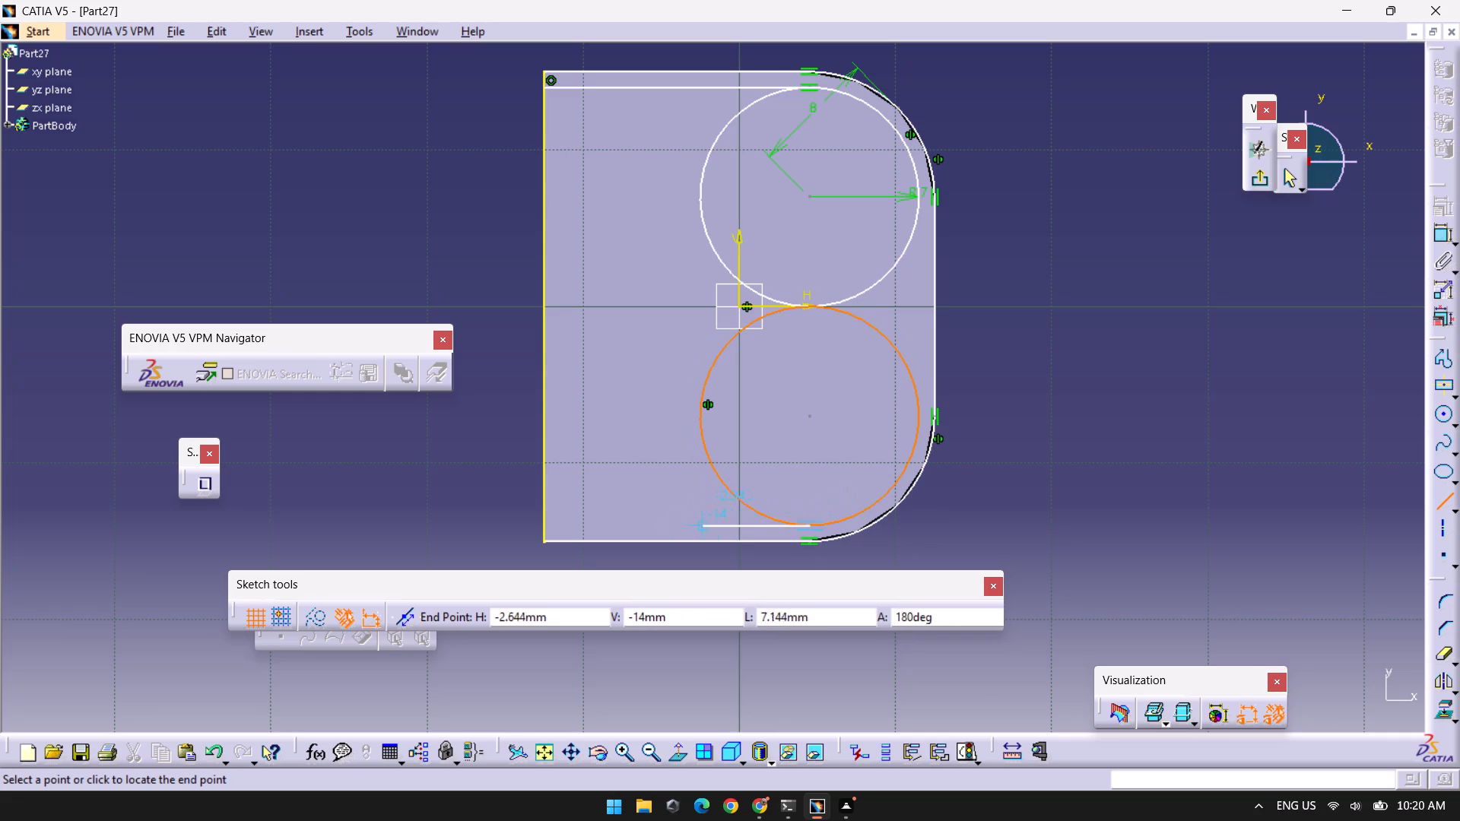
pyautogui.click(541, 524)
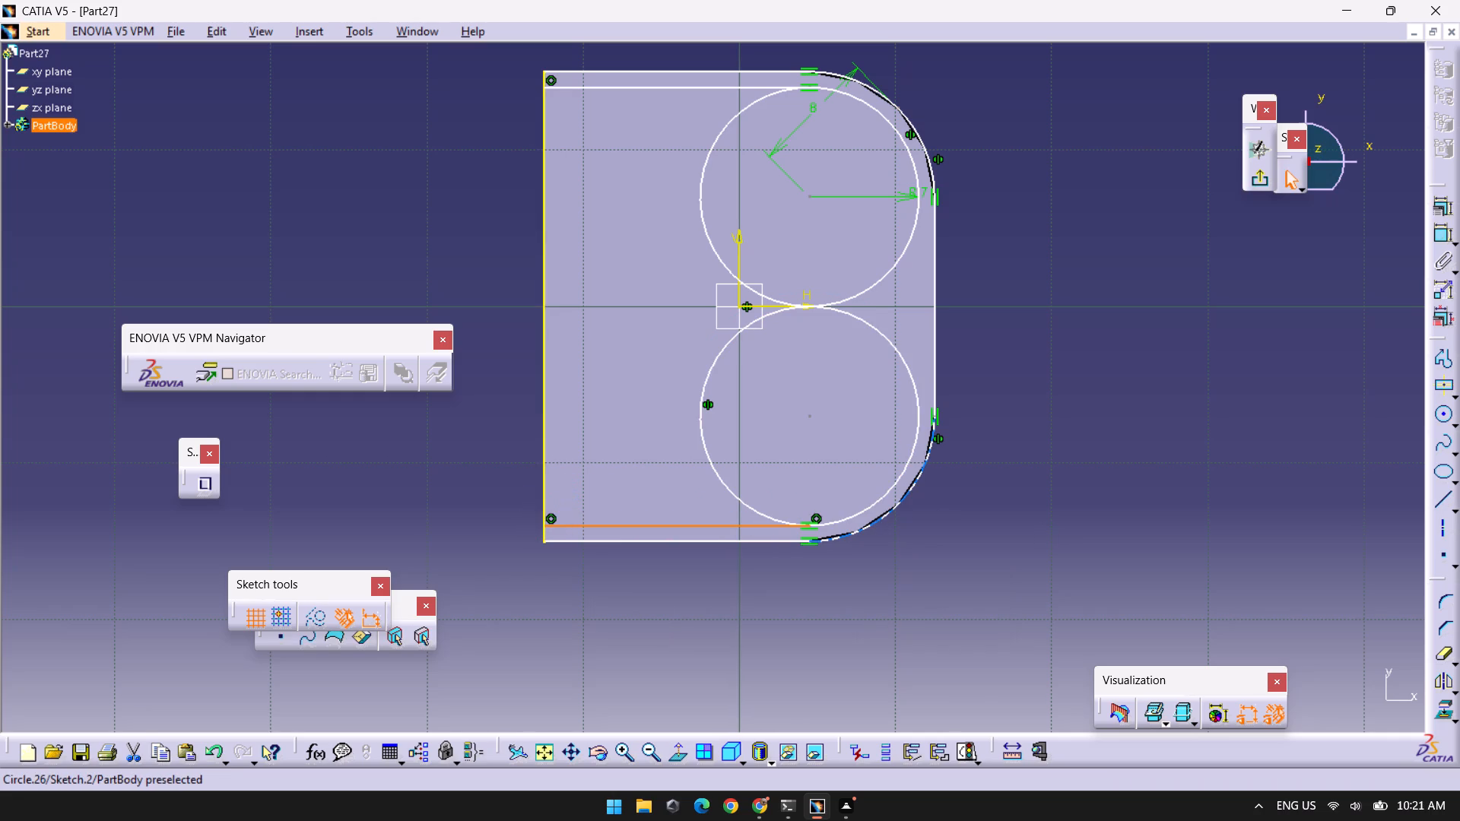
pyautogui.click(1131, 528)
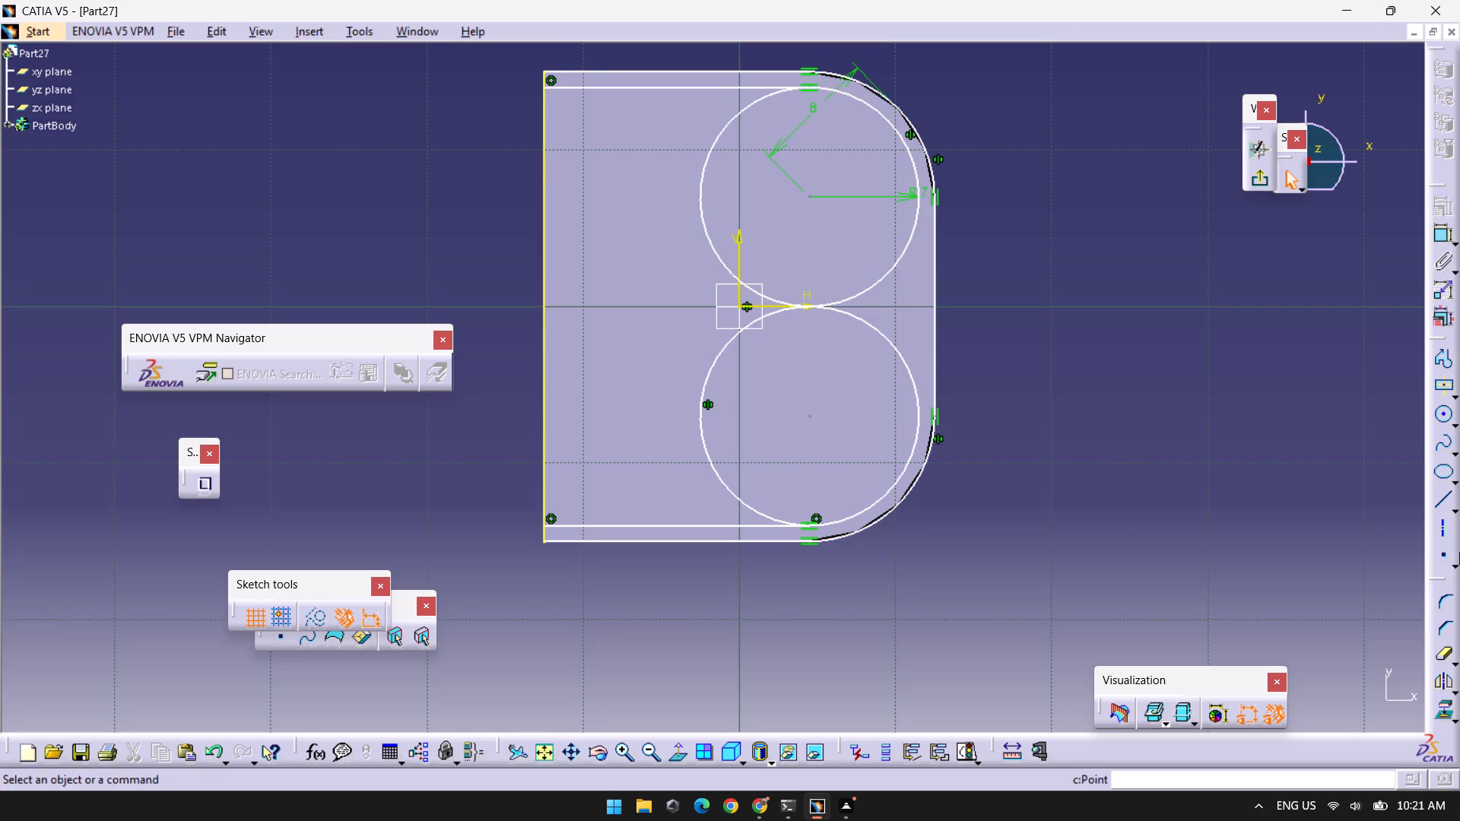
# Trim away the halves of both 7 mm radius circles that face the projected edge with Quick Trim.
pyautogui.click(1436, 658)
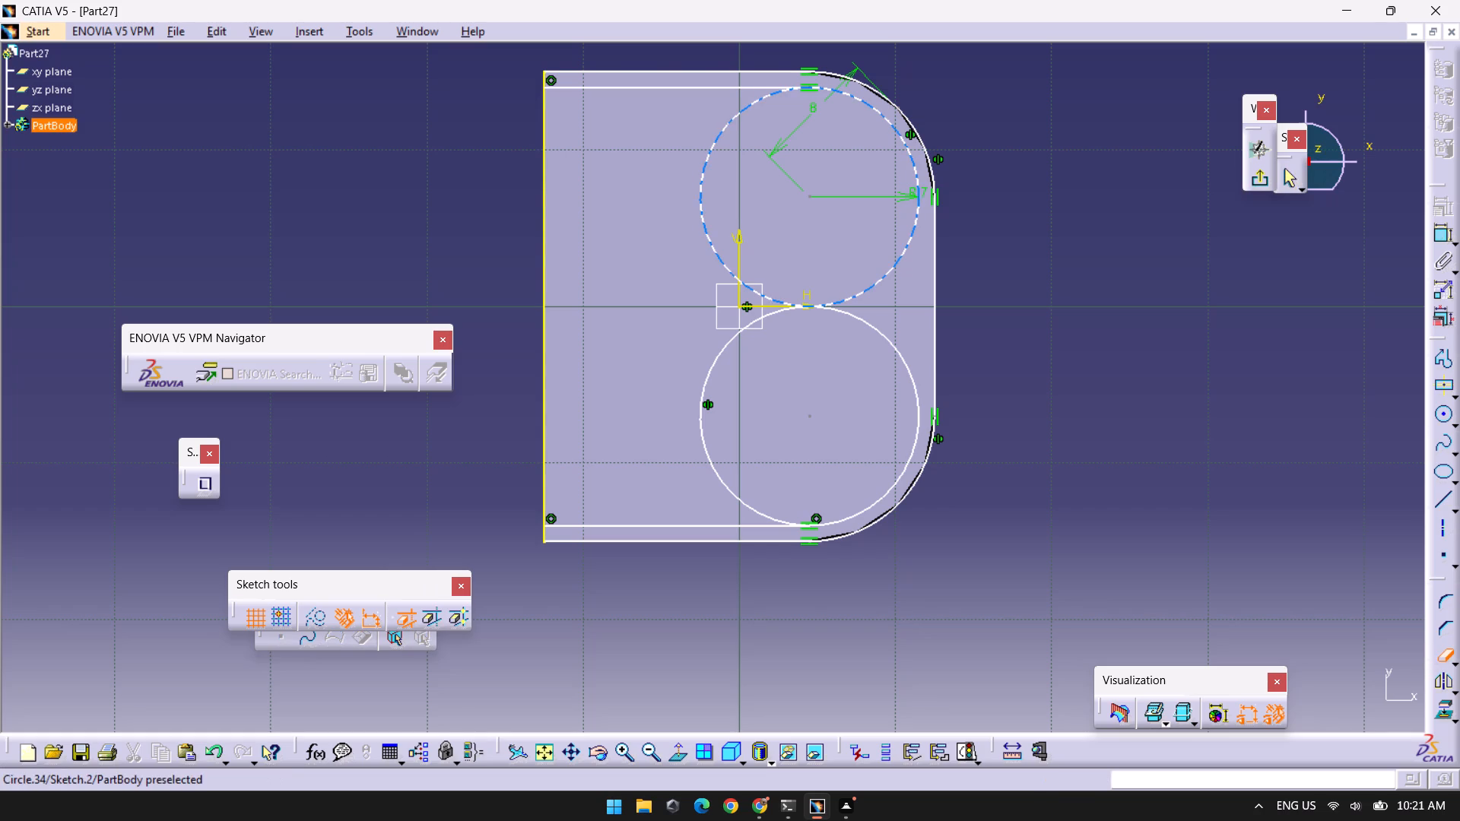
pyautogui.click(705, 194)
pyautogui.click(719, 353)
pyautogui.click(1294, 468)
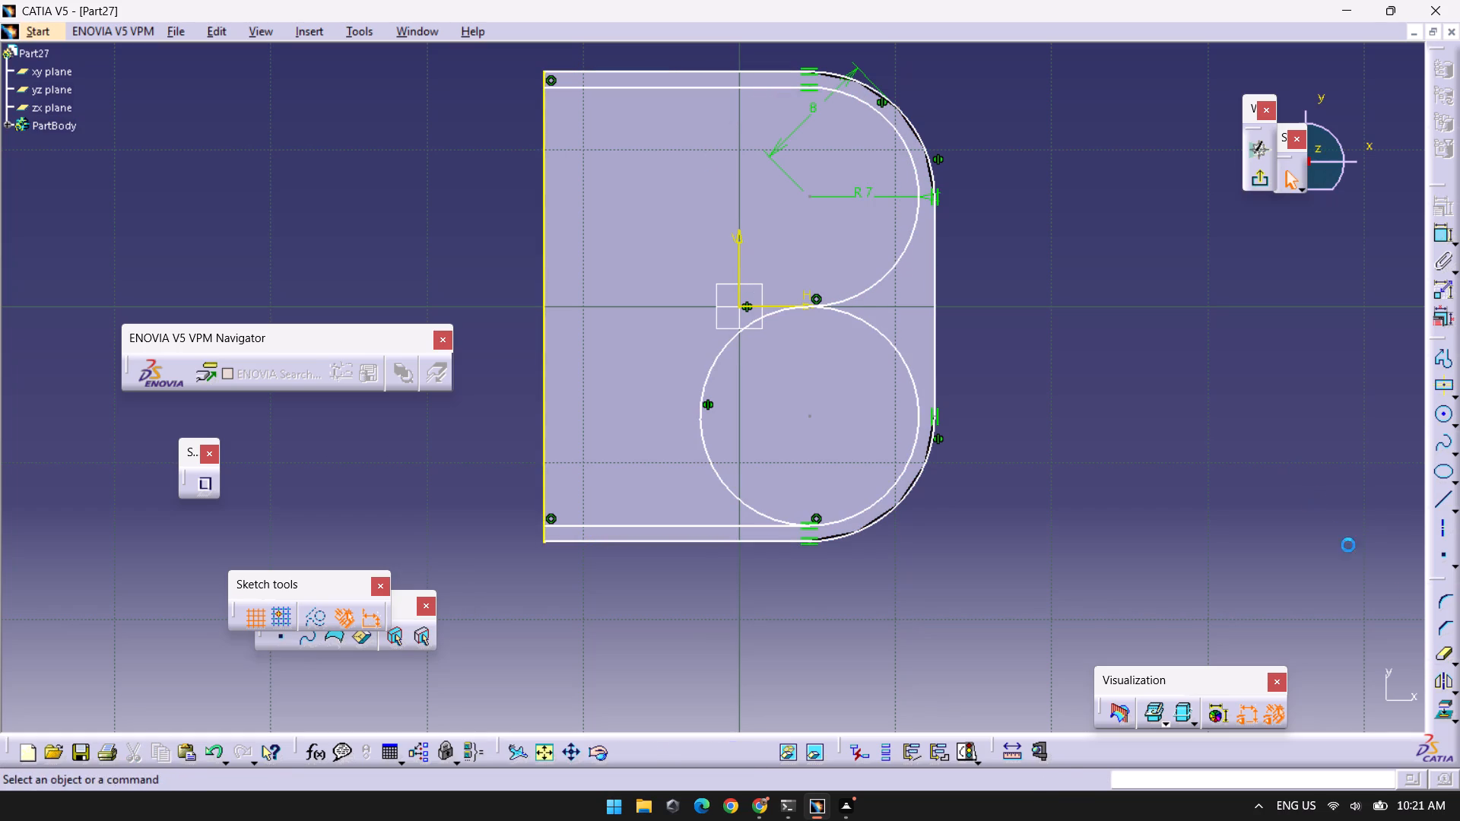
pyautogui.doubleClick(1444, 653)
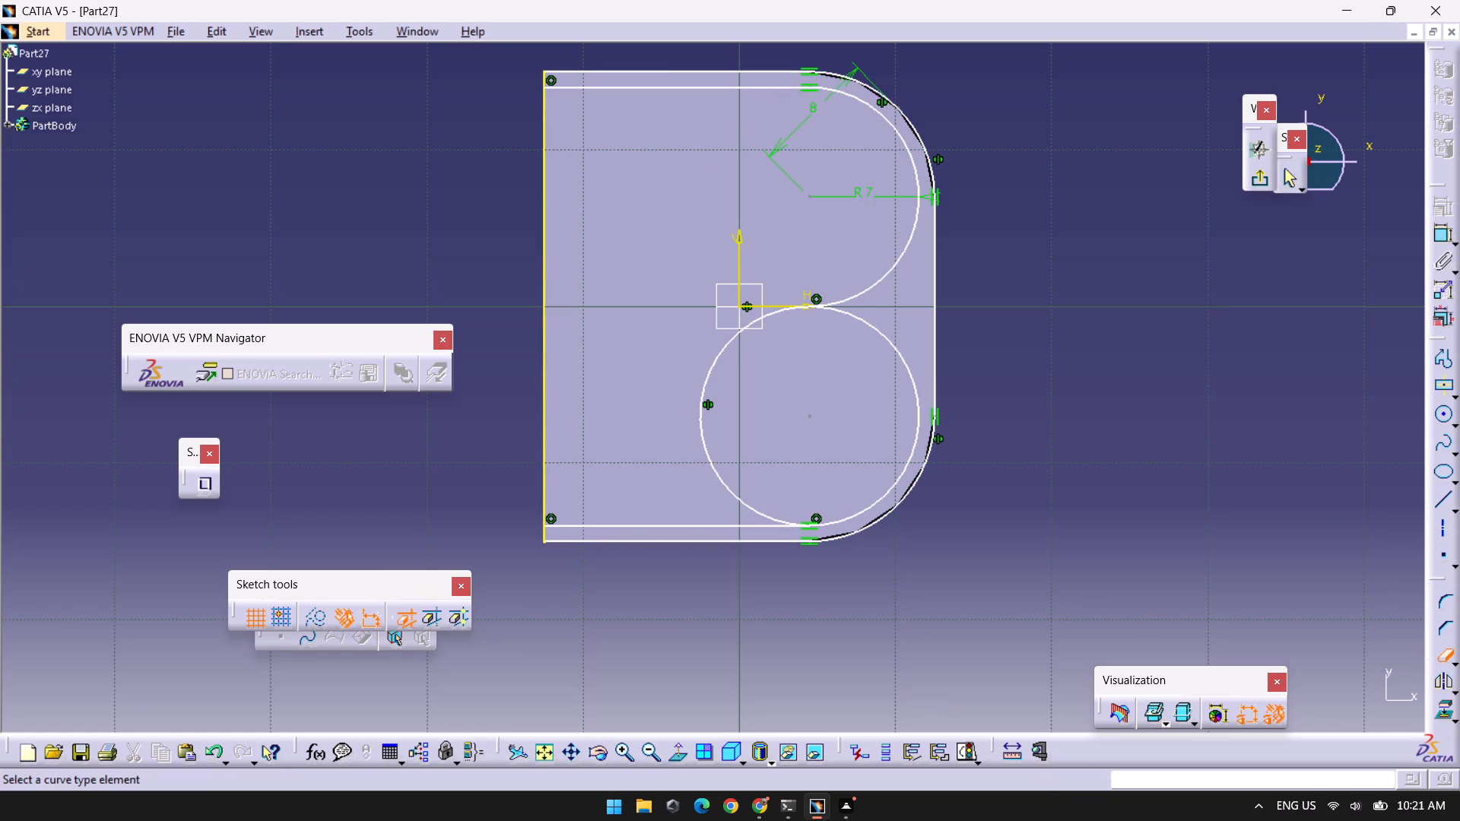
pyautogui.click(705, 433)
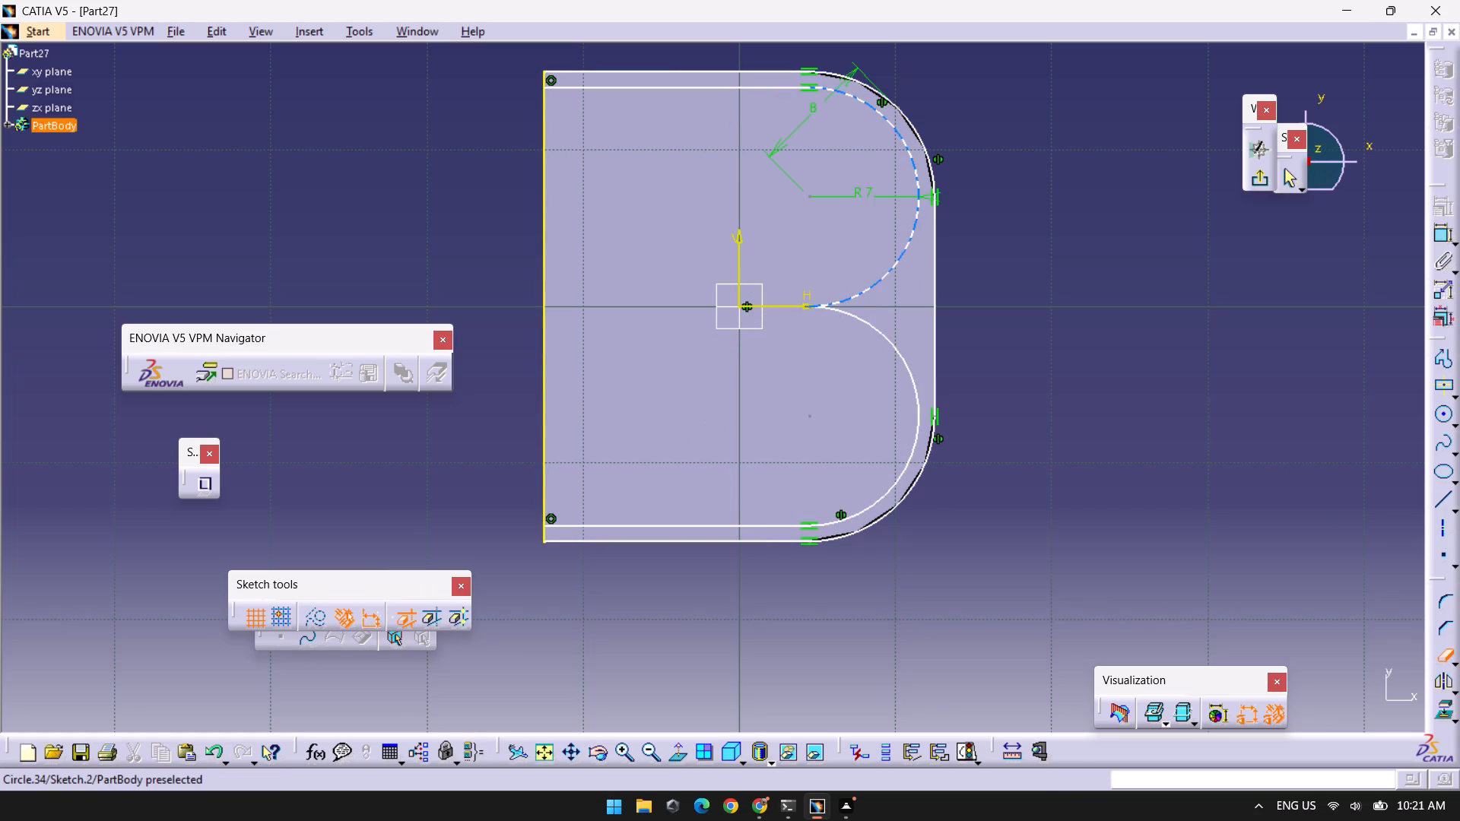
# Draw a bi-tangent line joining the two inner arcs parallel to the outer vertical wall line.
pyautogui.click(1455, 508)
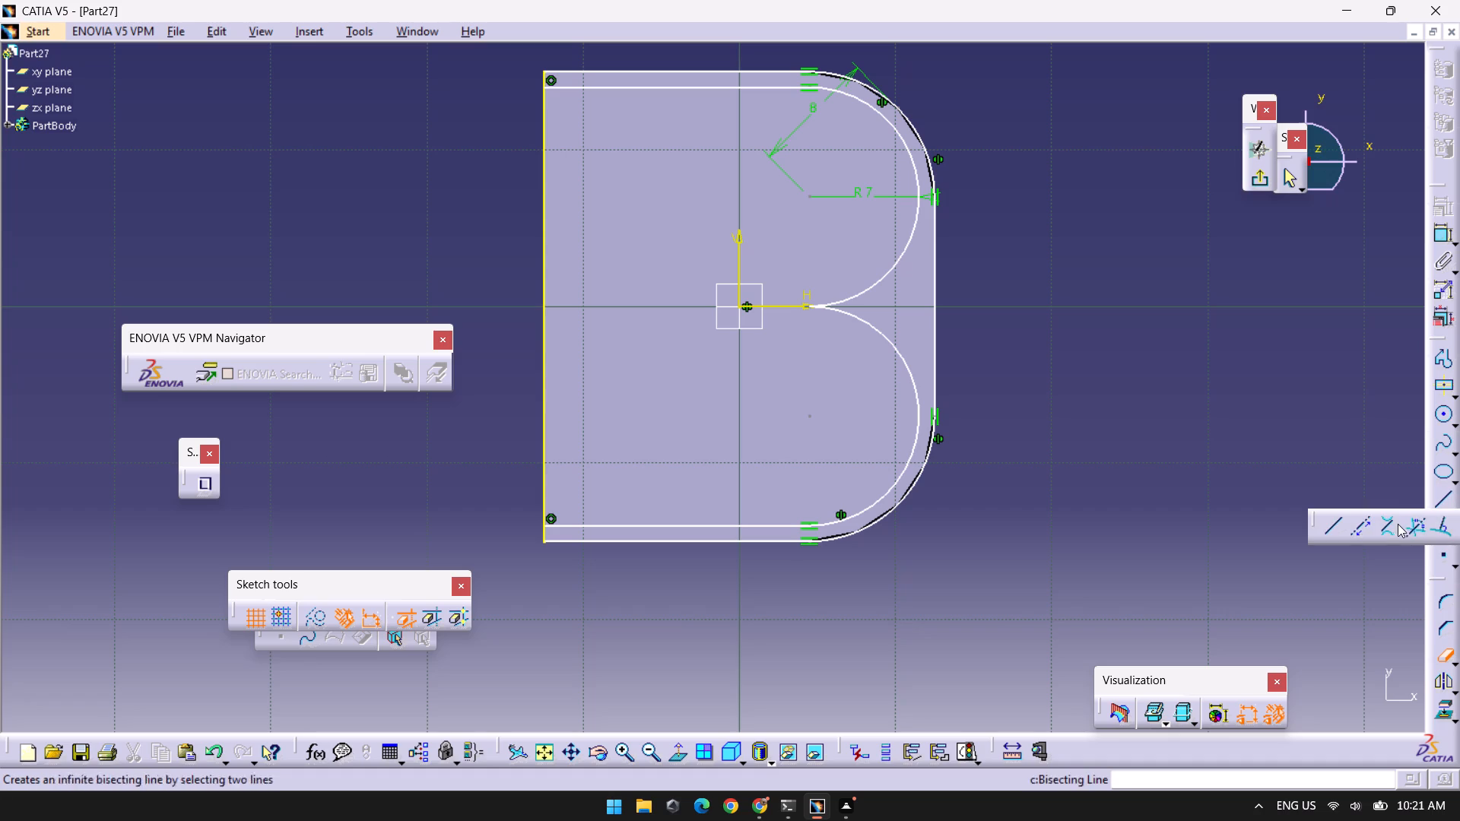
pyautogui.click(1396, 524)
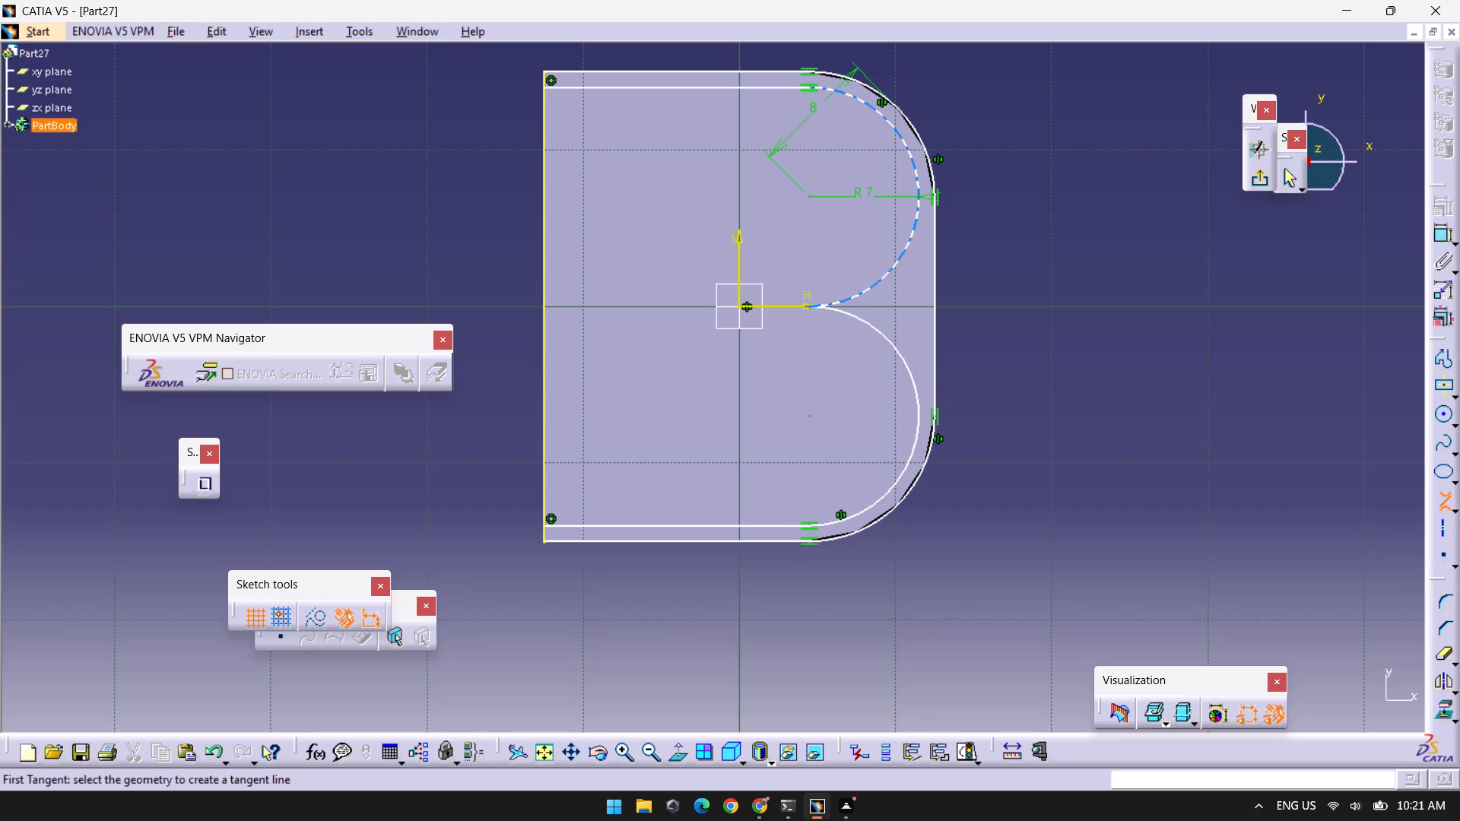
pyautogui.click(916, 203)
pyautogui.click(916, 385)
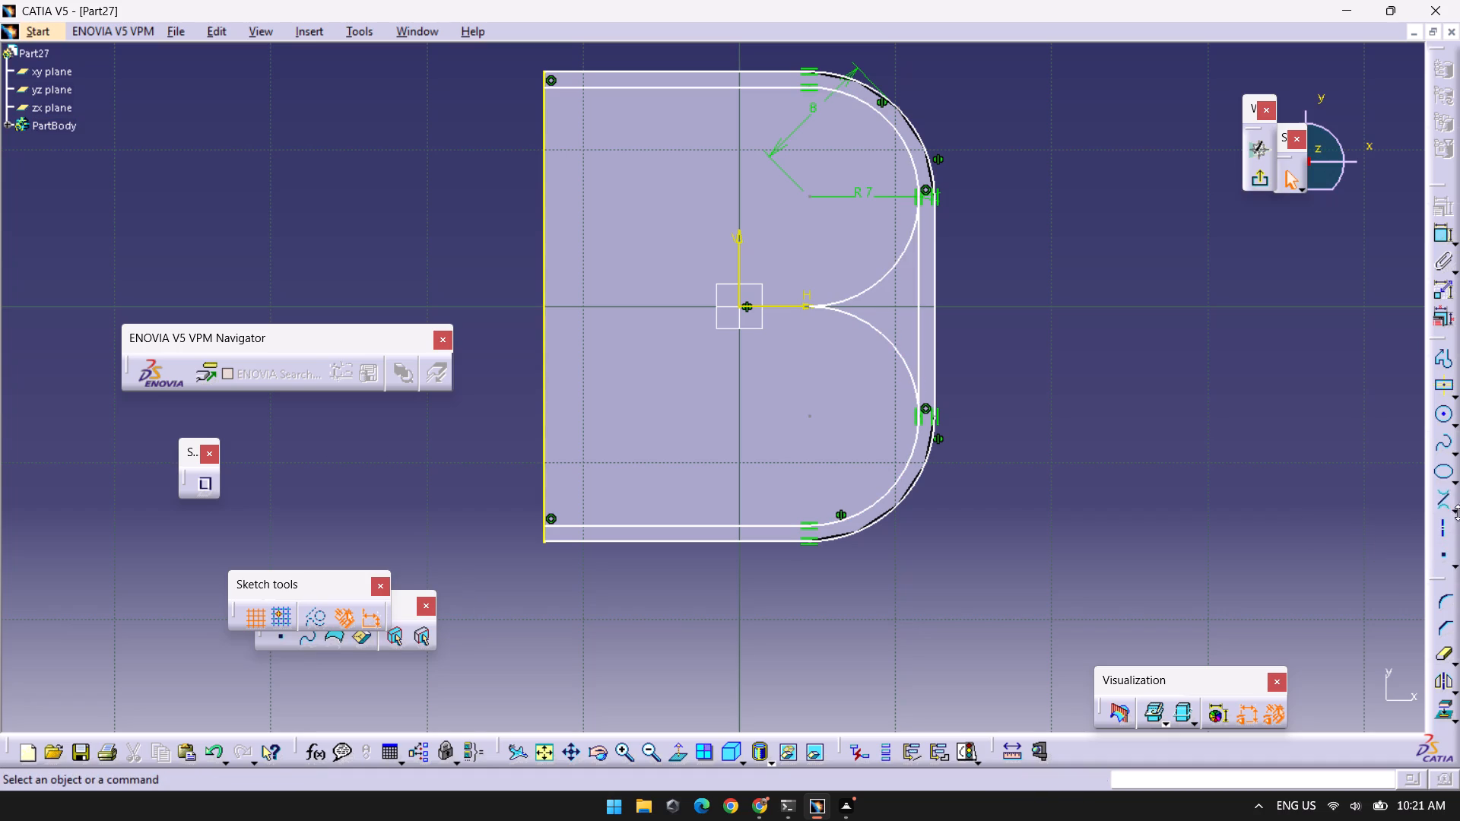
# Trim both inner arcs with Quick Trim, keeping only the quarter arcs at the rounded corners.
pyautogui.doubleClick(1447, 651)
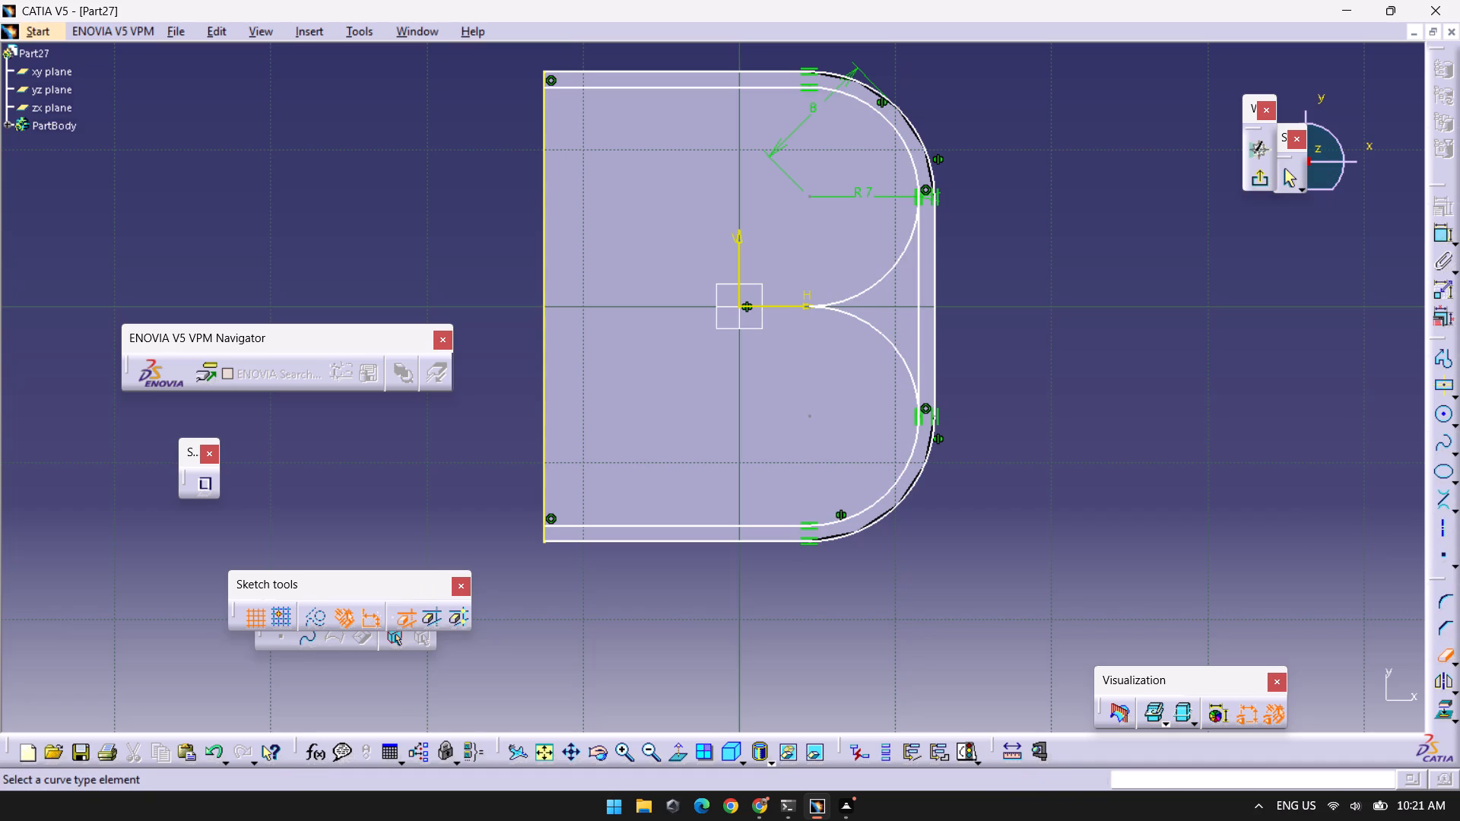
pyautogui.click(888, 274)
pyautogui.click(871, 328)
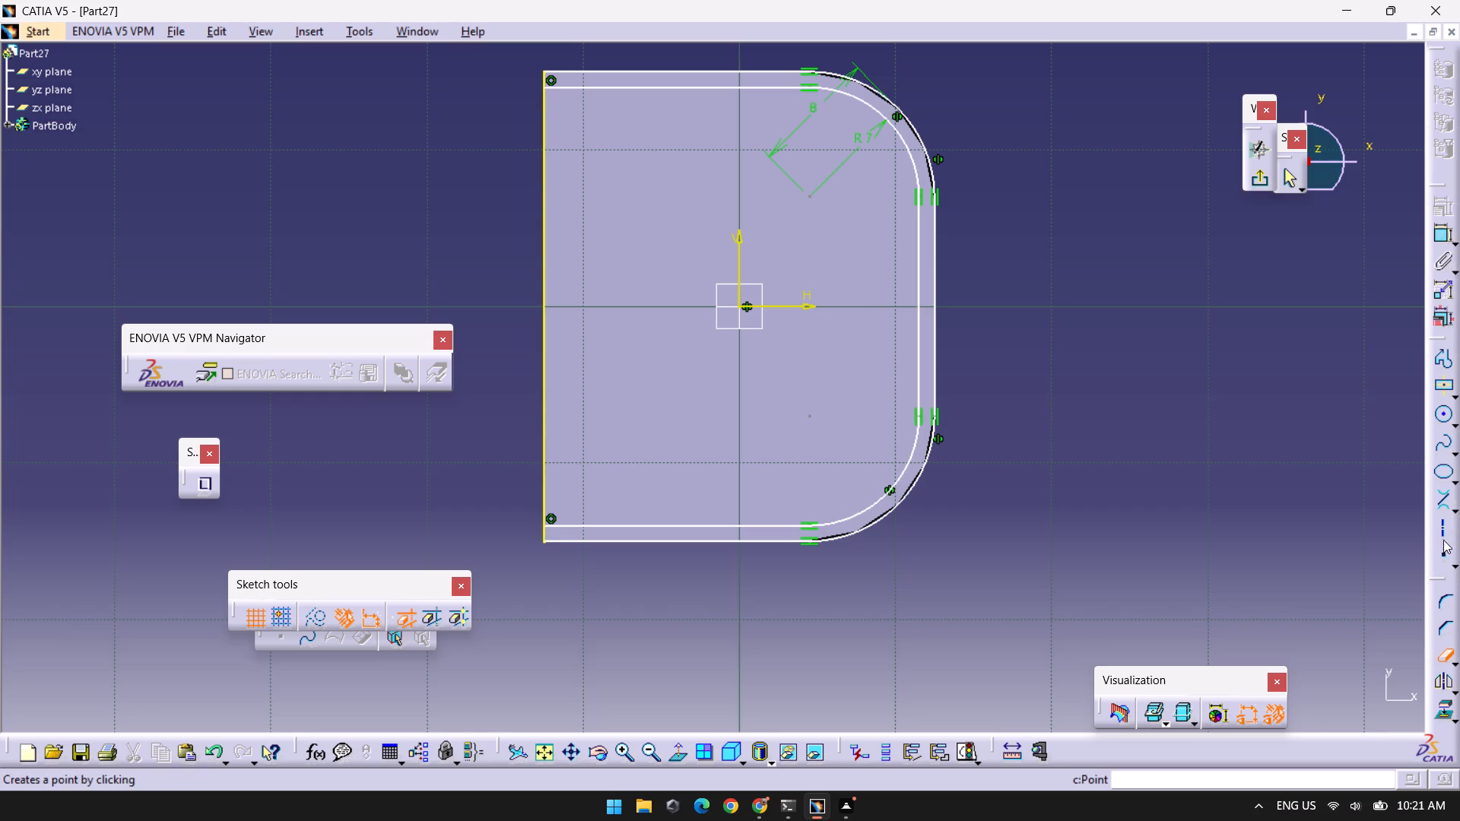
# Close both wall ends at H -12.5 mm with 1 mm vertical lines, from V 14 to 15 mm and V -14 to -15 mm.
pyautogui.click(1455, 509)
pyautogui.click(1337, 515)
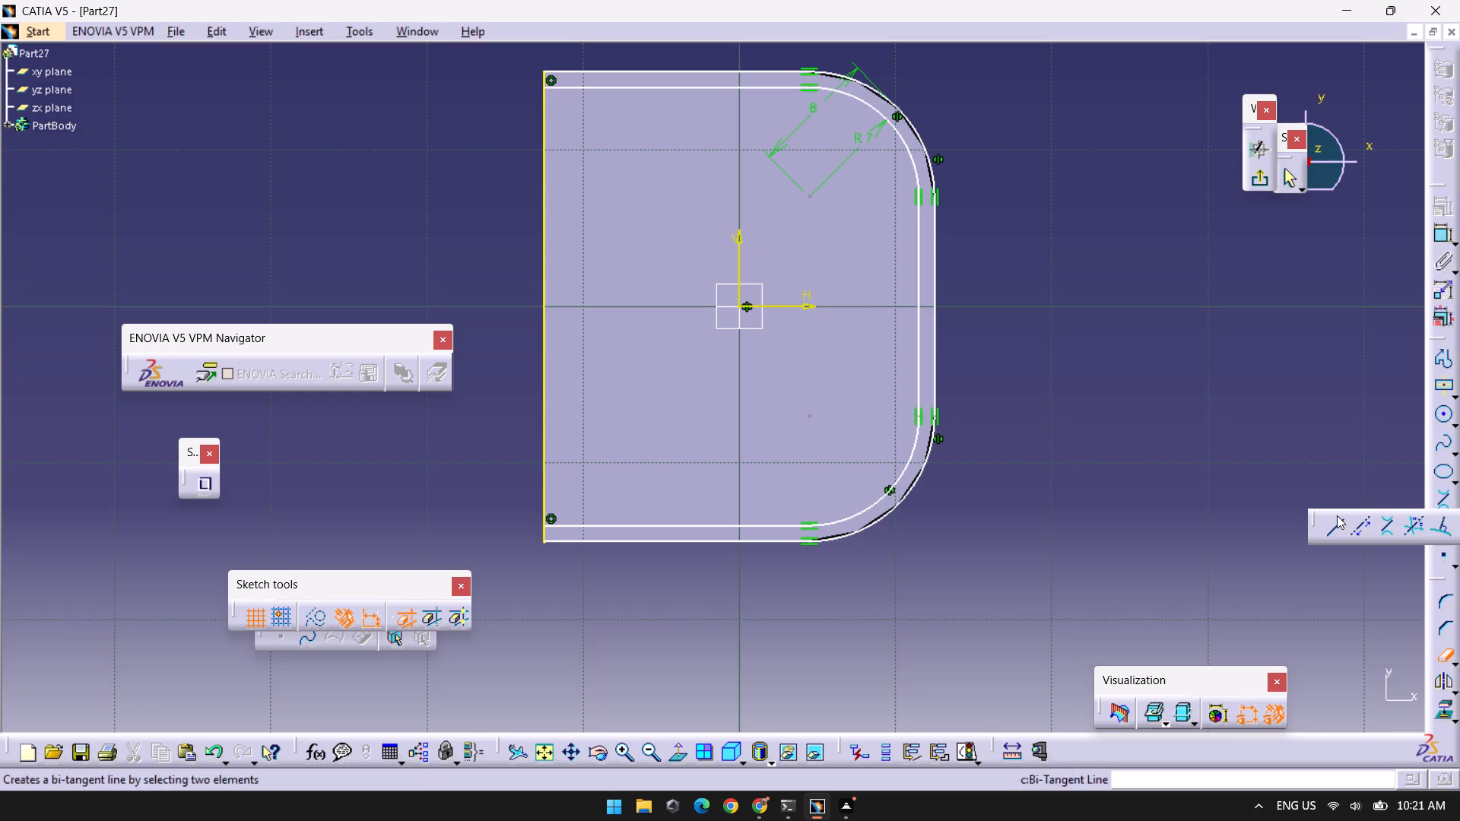
pyautogui.click(539, 87)
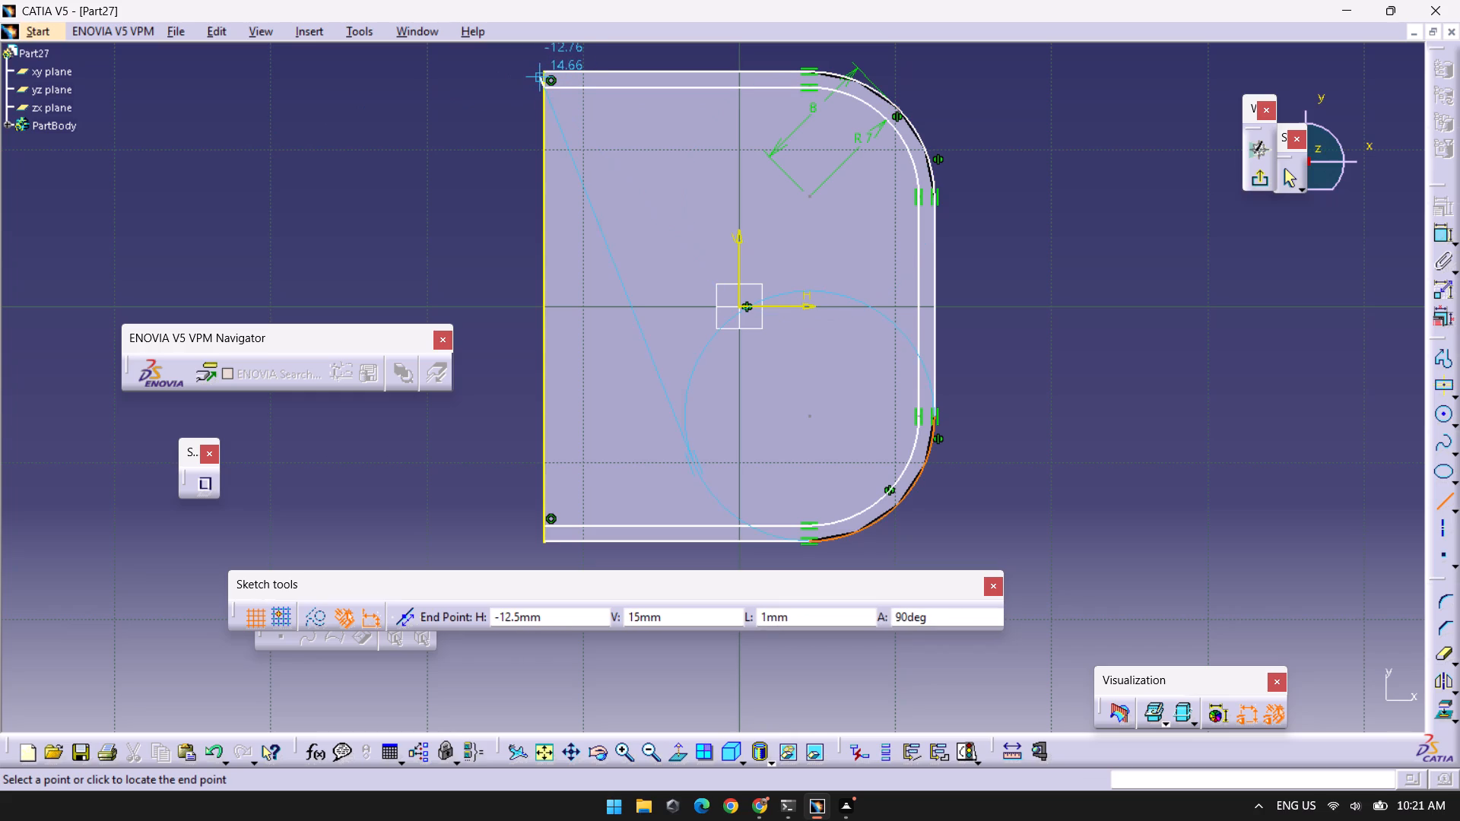
pyautogui.click(544, 72)
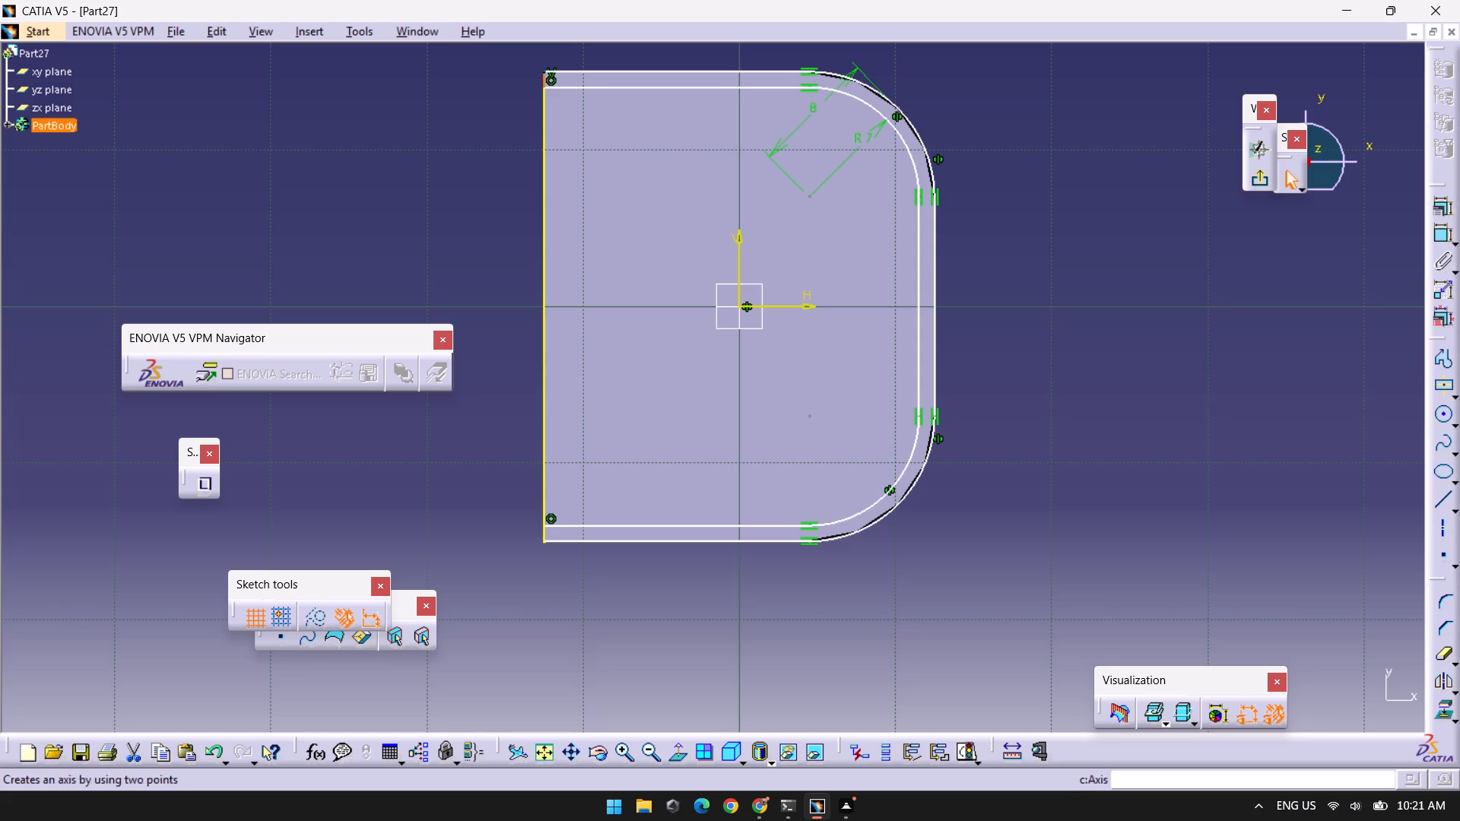
pyautogui.click(1446, 497)
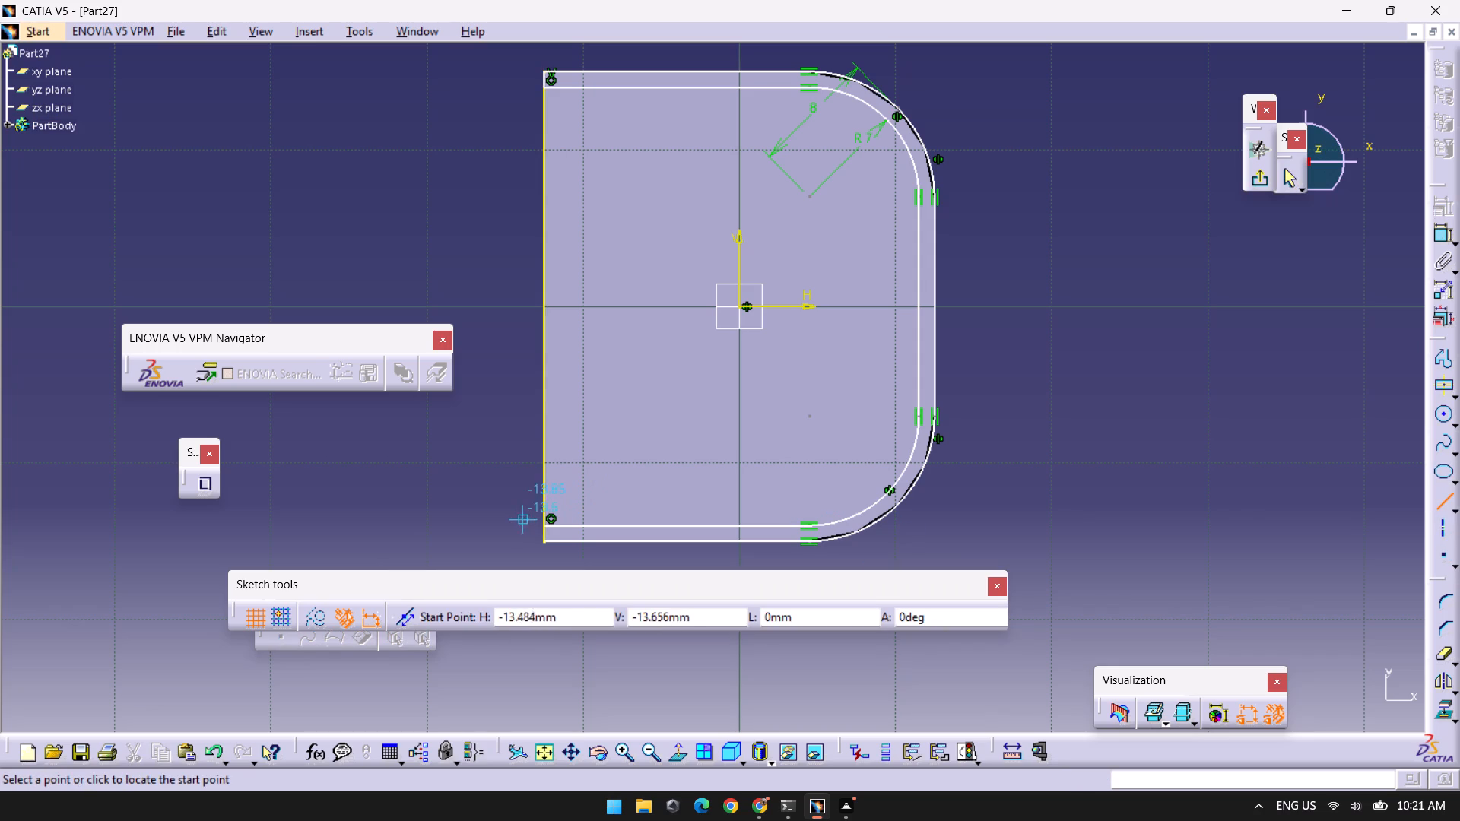
pyautogui.click(547, 521)
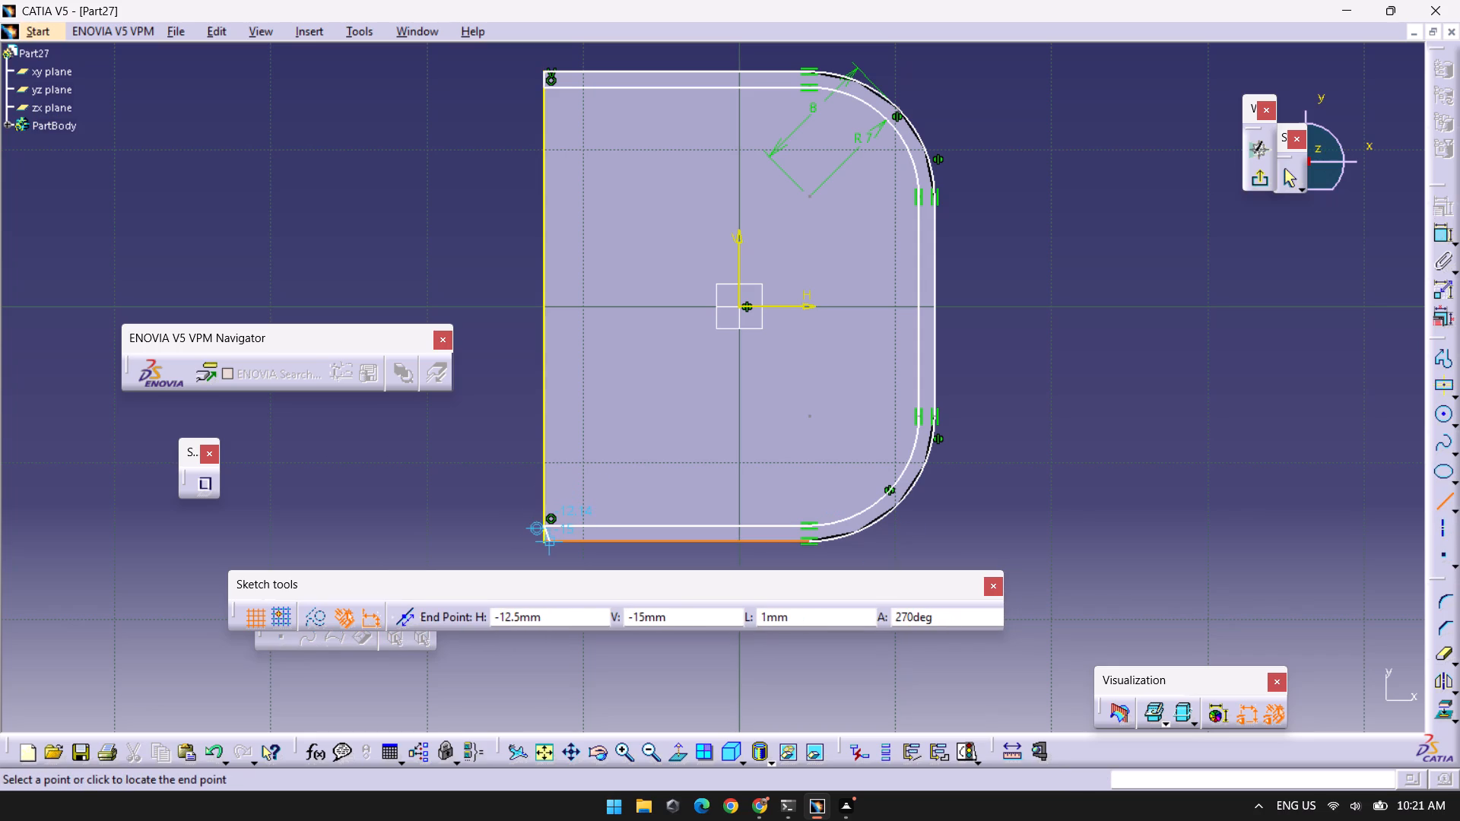
pyautogui.click(543, 540)
pyautogui.click(1048, 518)
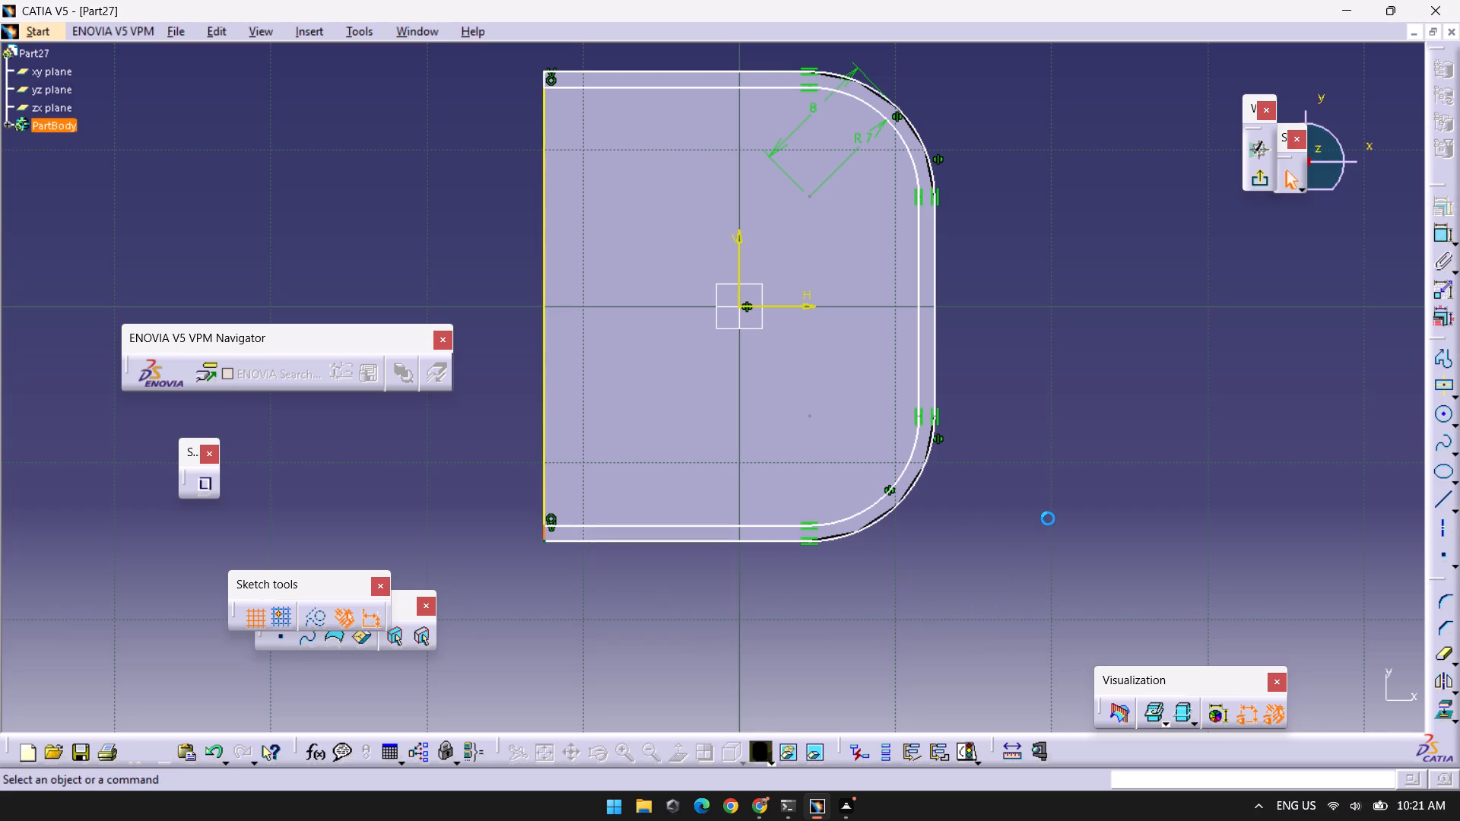
# Delete the projected line along the plate's straight vertical edge.
pyautogui.click(543, 338)
pyautogui.press('Delete')
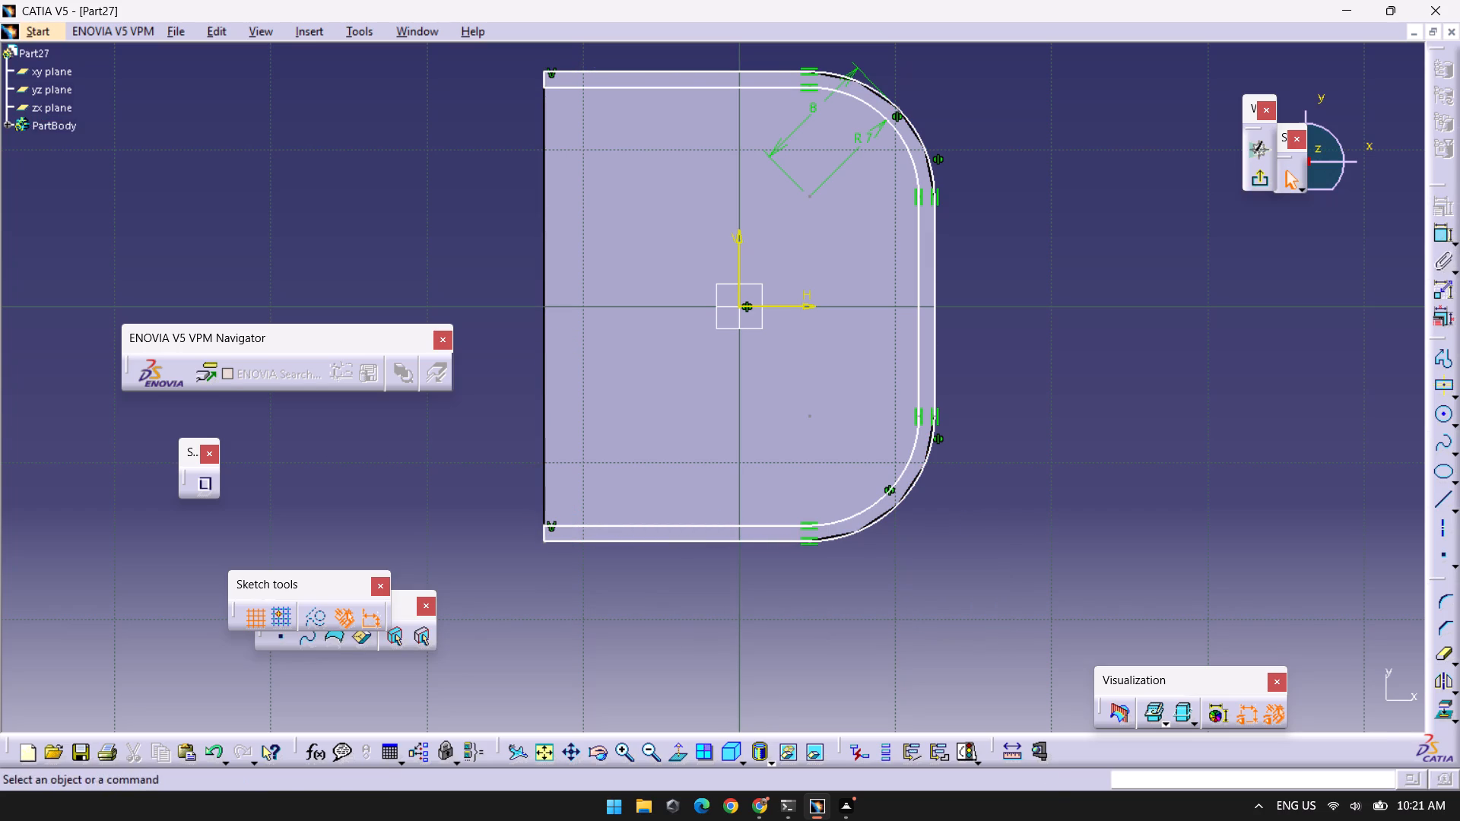
# Exit the sketch and pad the closed wall profile to a length of 15 mm.
pyautogui.click(1263, 179)
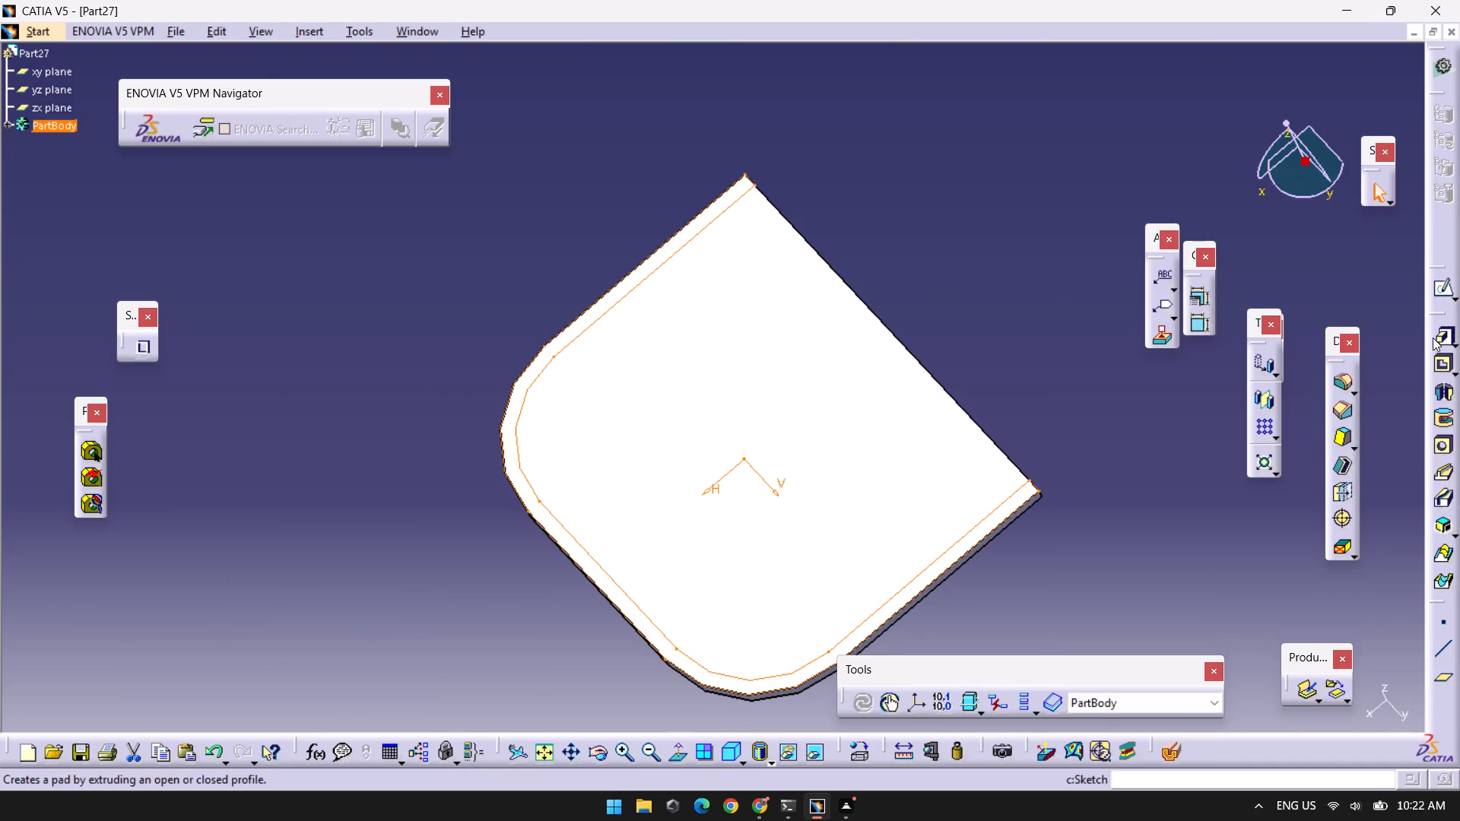
pyautogui.click(1435, 338)
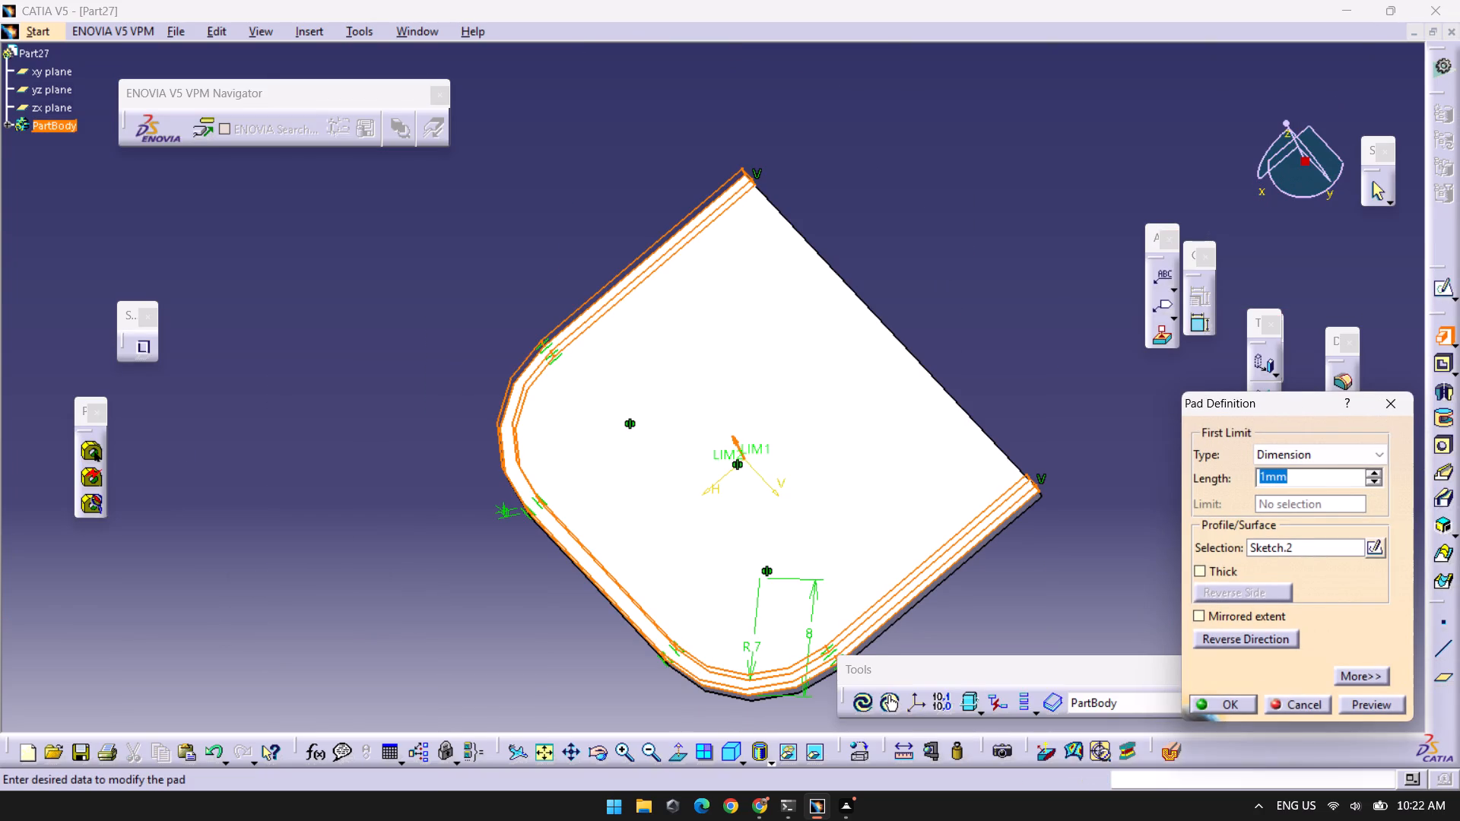
pyautogui.write('15')
pyautogui.press('Return')
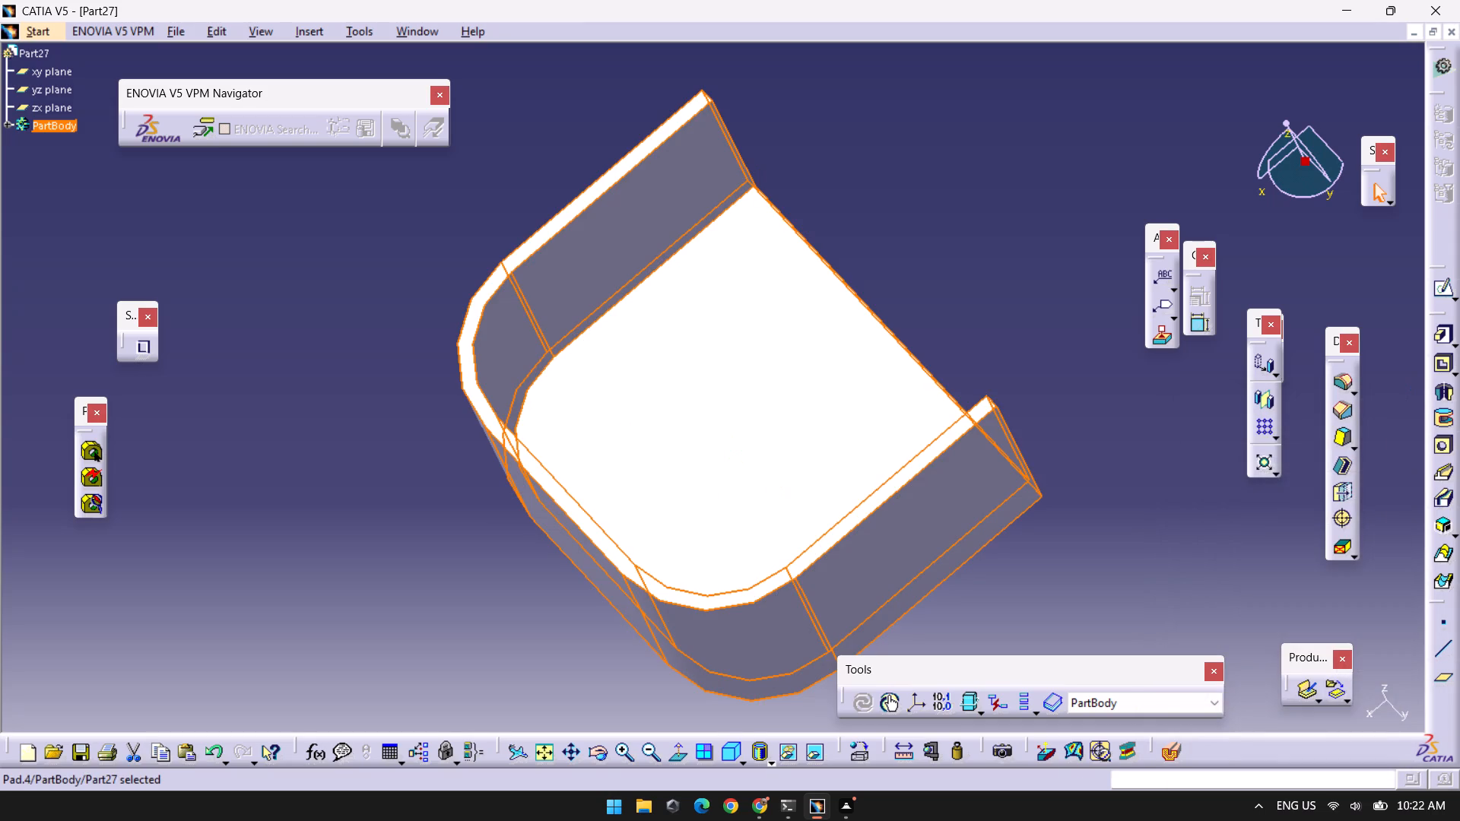
pyautogui.click(1033, 227)
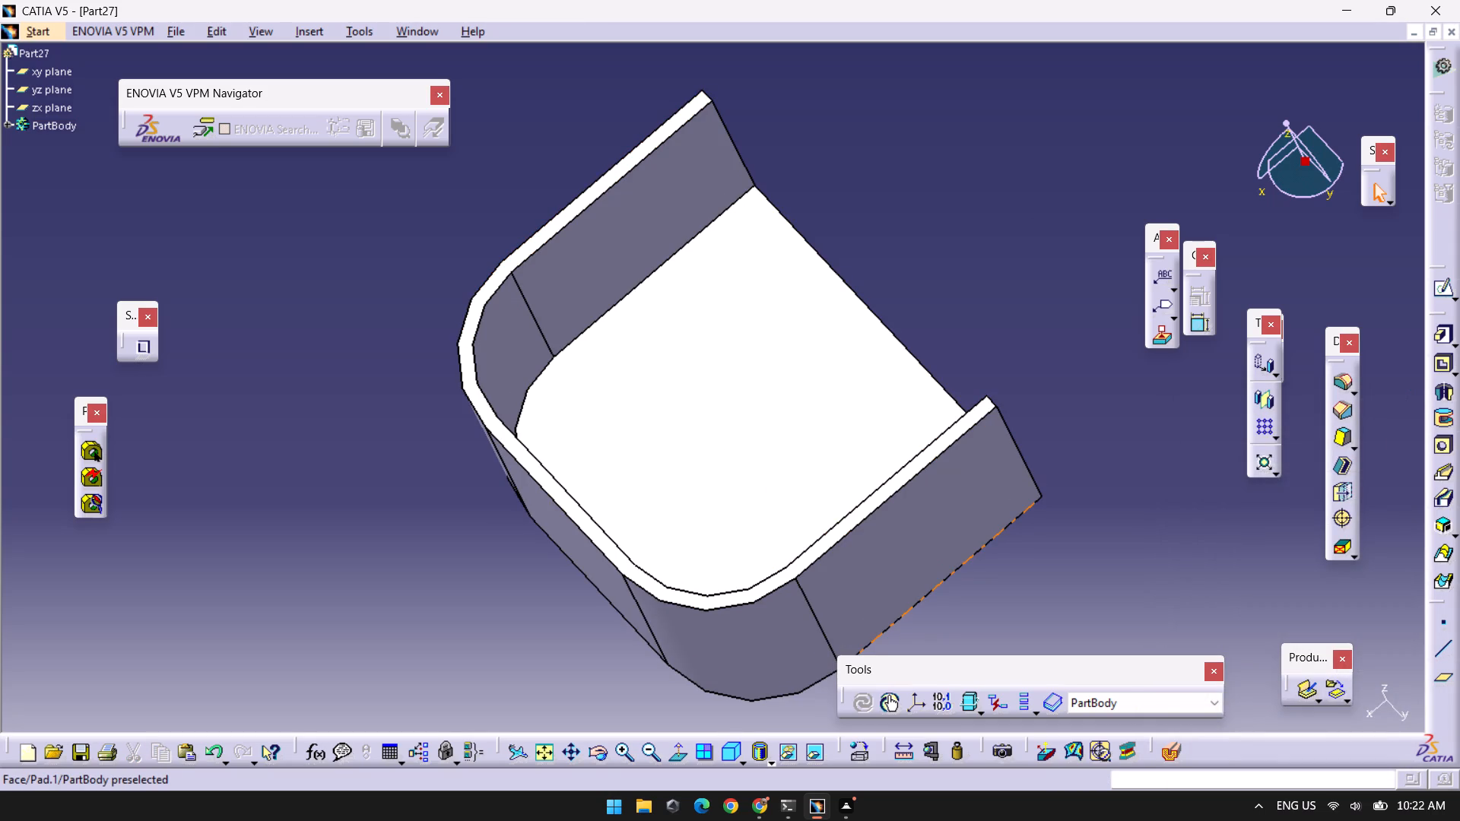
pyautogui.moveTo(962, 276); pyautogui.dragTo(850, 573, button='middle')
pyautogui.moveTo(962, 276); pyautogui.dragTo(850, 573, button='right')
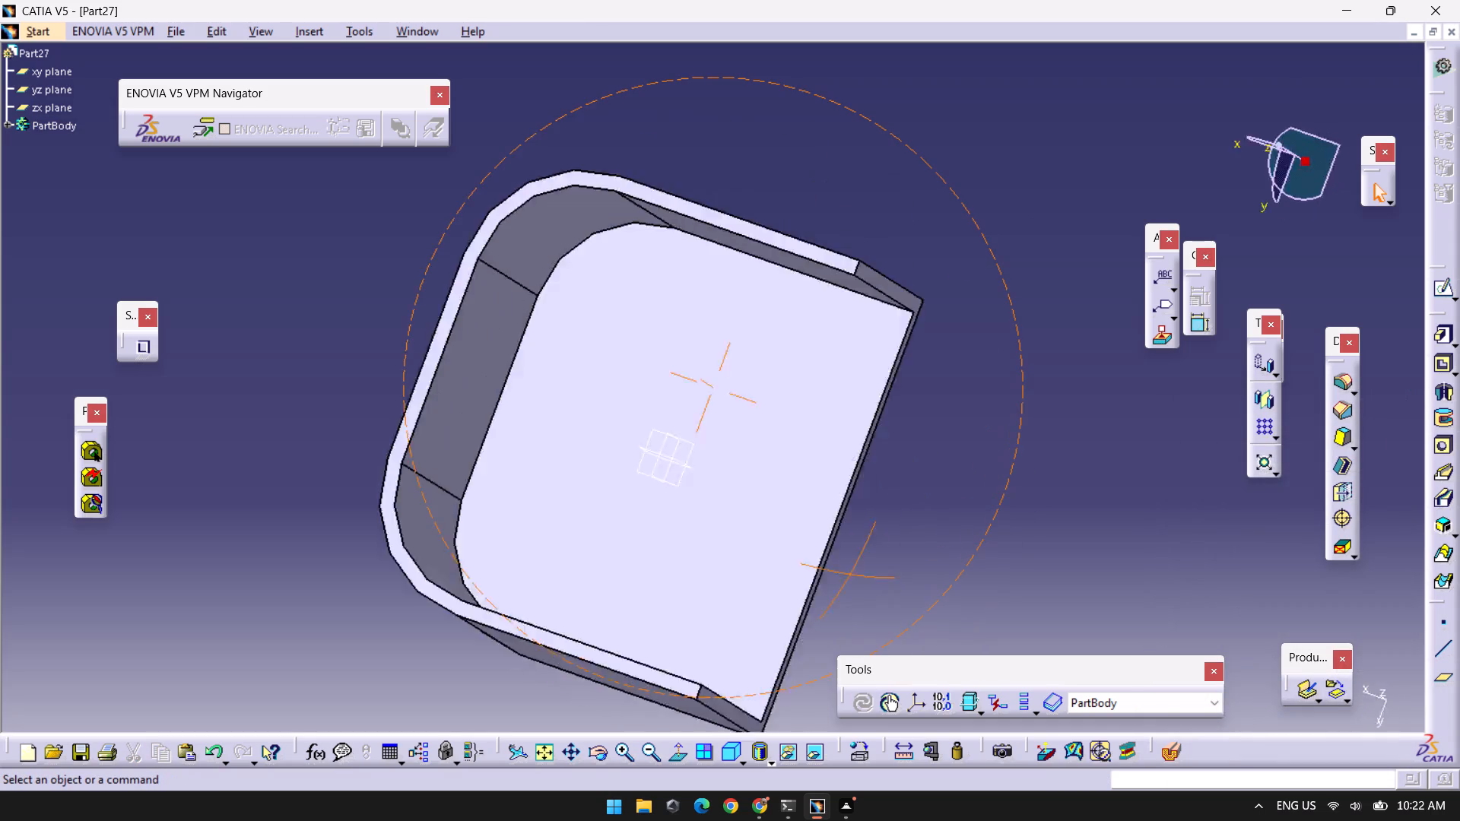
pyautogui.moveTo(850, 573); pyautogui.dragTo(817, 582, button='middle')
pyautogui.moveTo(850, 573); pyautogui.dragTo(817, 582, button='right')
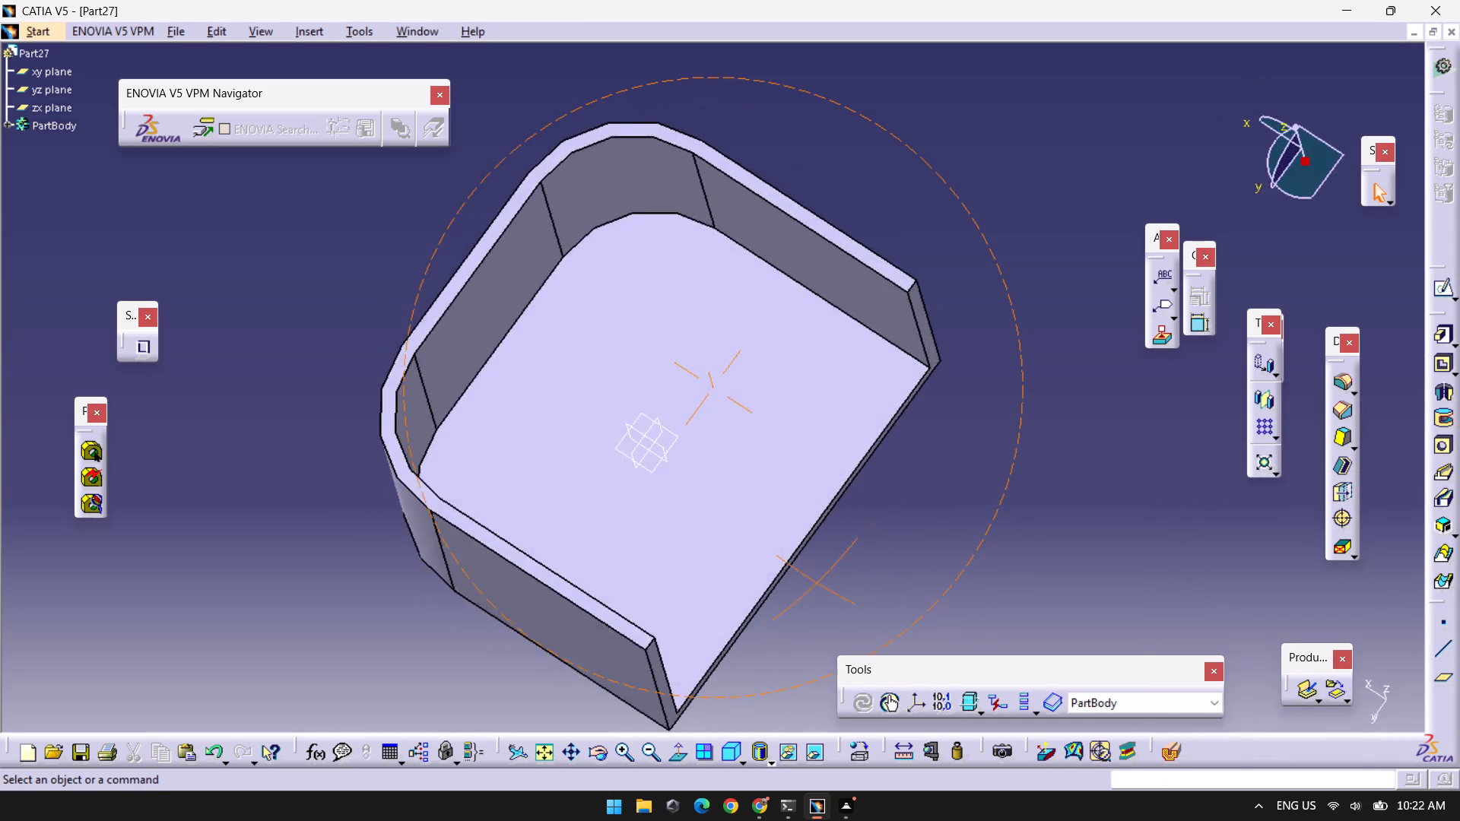
# Start a sketch on the plate's inner floor face and draw a 6 mm radius circle centred on the origin.
pyautogui.moveTo(817, 582); pyautogui.dragTo(576, 587, button='middle')
pyautogui.moveTo(817, 582); pyautogui.dragTo(576, 587, button='right')
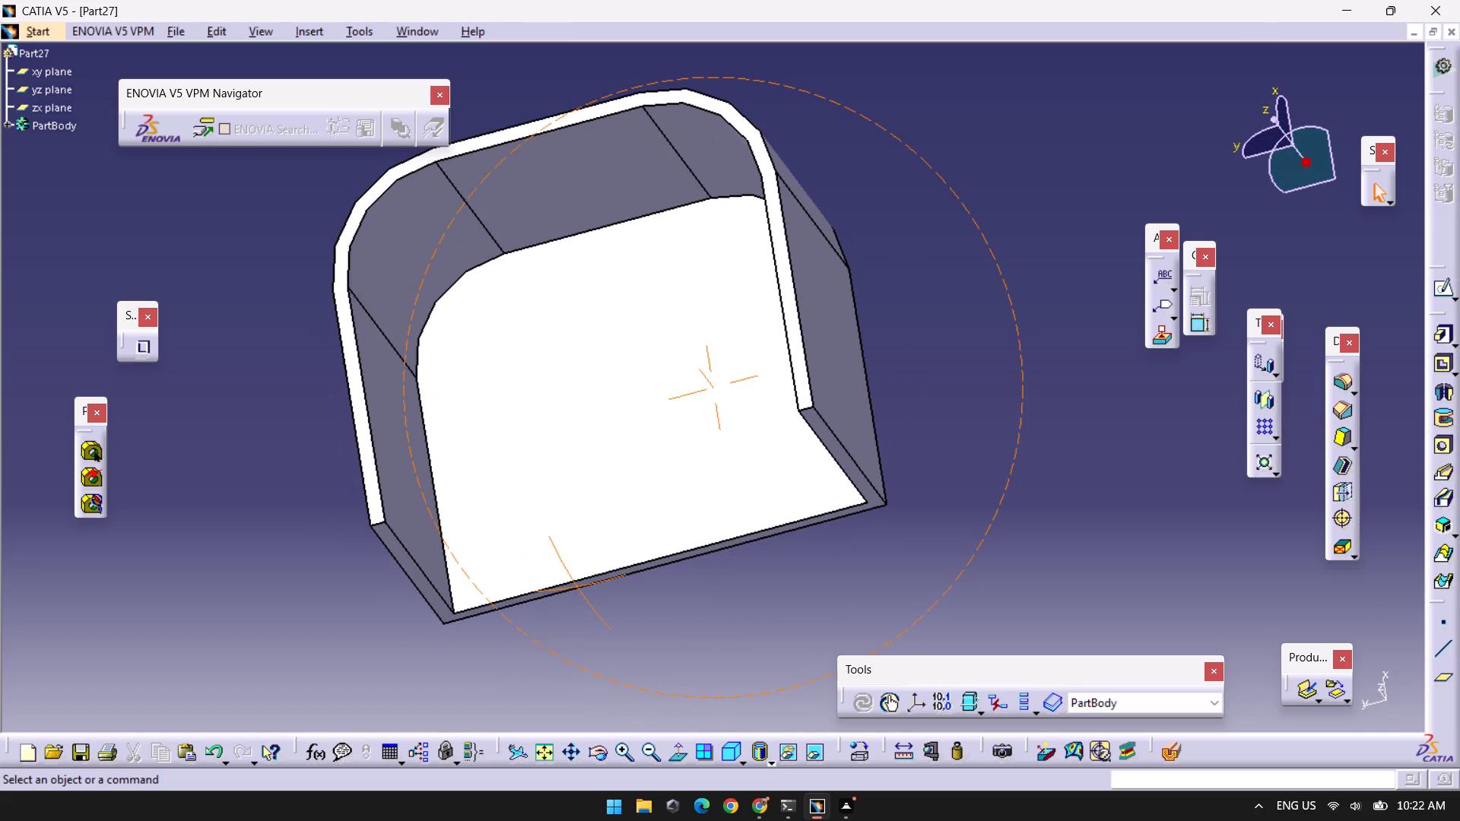
pyautogui.moveTo(576, 587); pyautogui.dragTo(579, 587, button='middle')
pyautogui.moveTo(576, 587); pyautogui.dragTo(579, 587, button='right')
pyautogui.moveTo(579, 587); pyautogui.dragTo(580, 586, button='right')
pyautogui.moveTo(579, 587); pyautogui.dragTo(580, 586, button='middle')
pyautogui.click(698, 340)
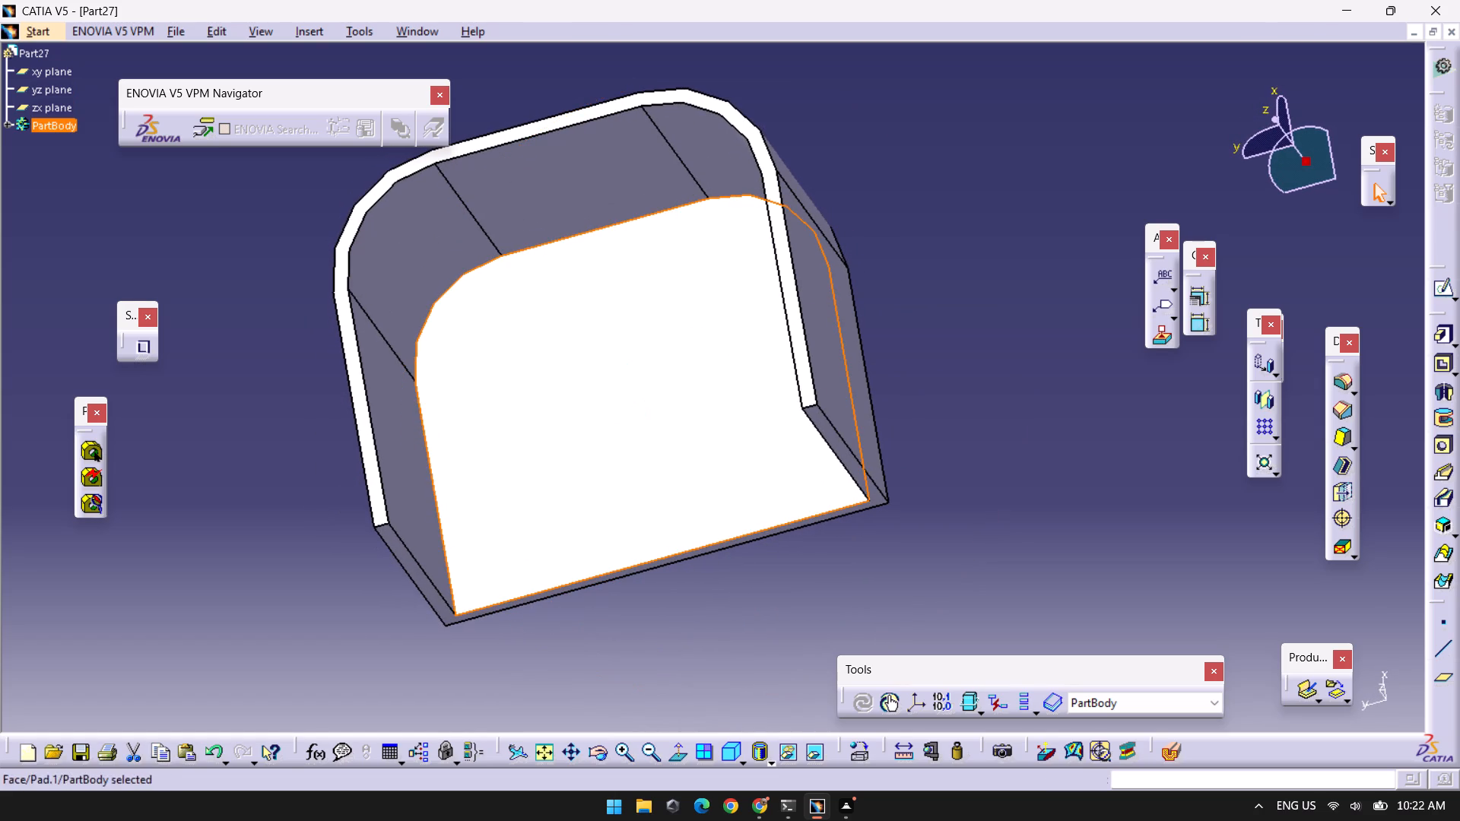
pyautogui.click(1443, 288)
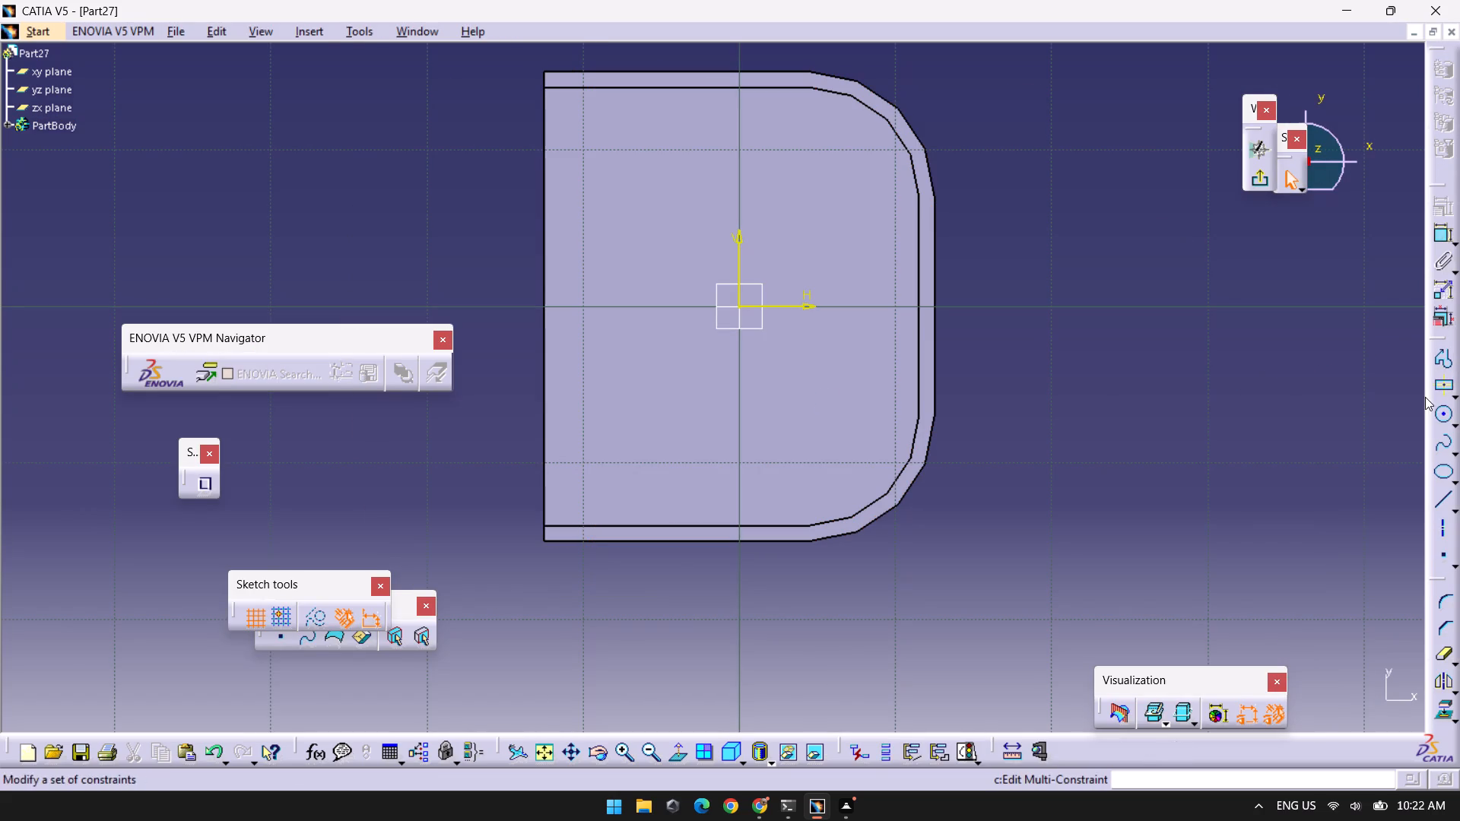
pyautogui.click(1444, 411)
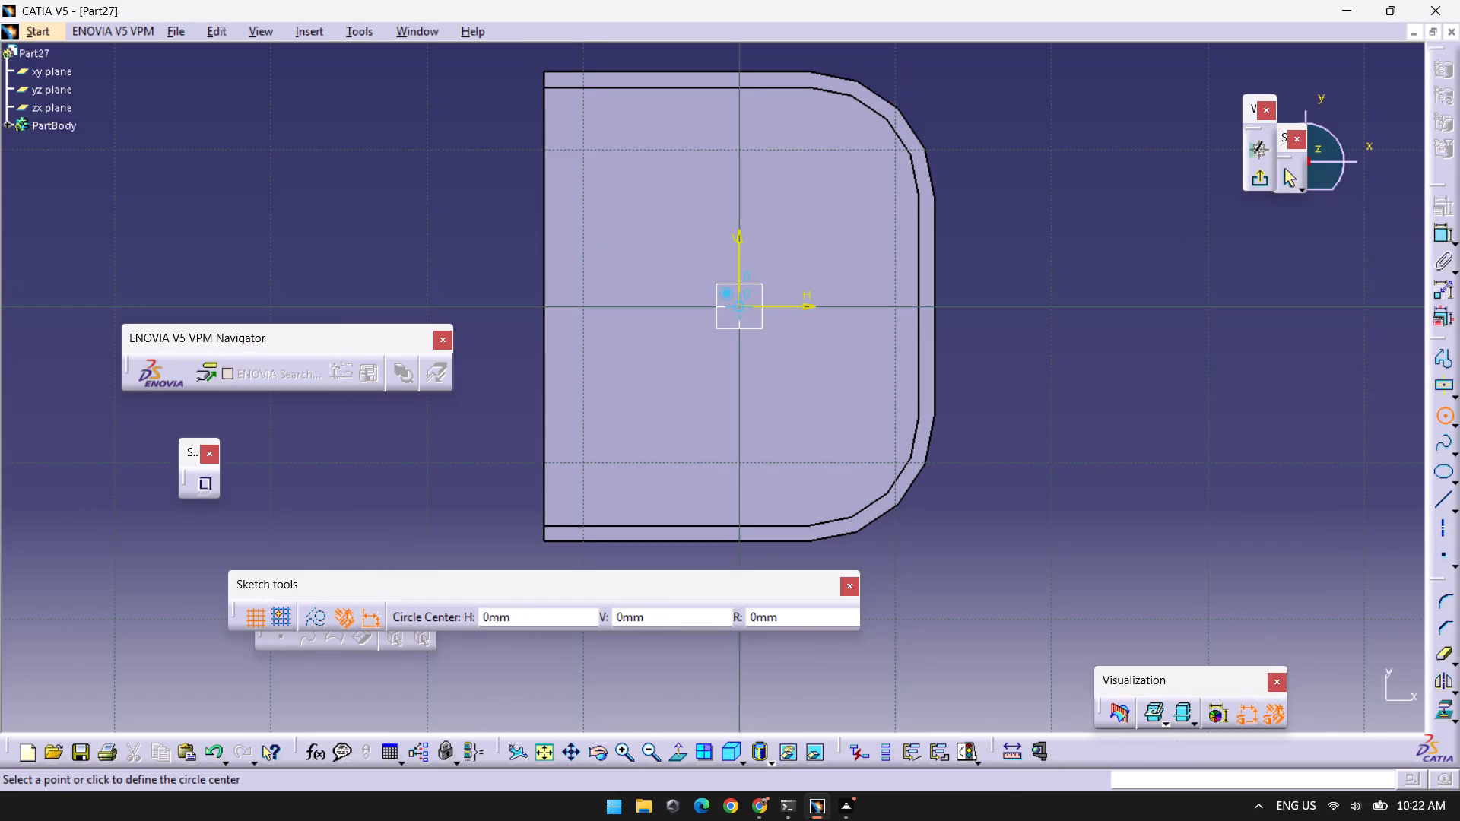
pyautogui.click(738, 306)
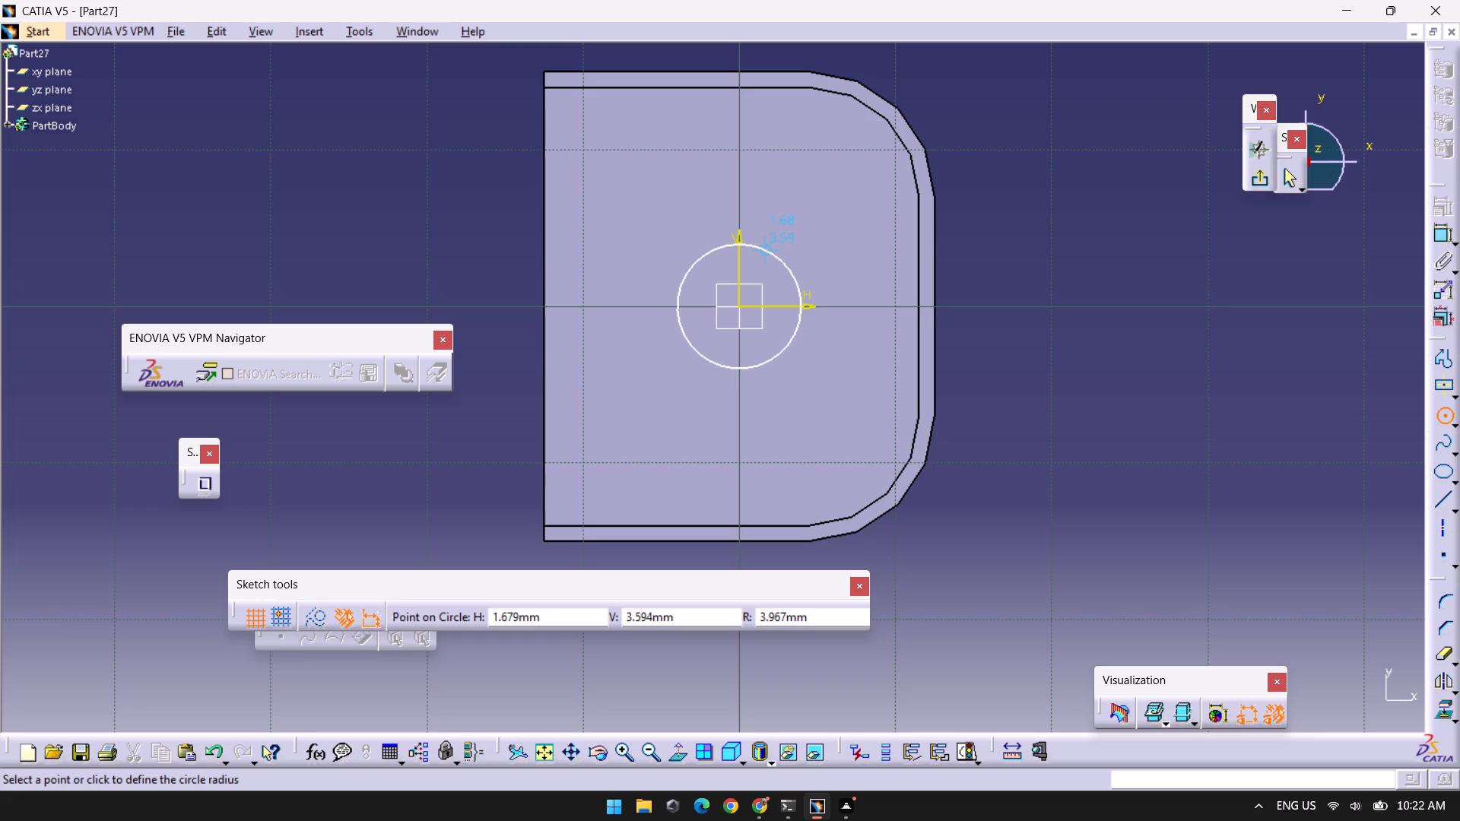
pyautogui.press('Tab')
pyautogui.press('Tab')
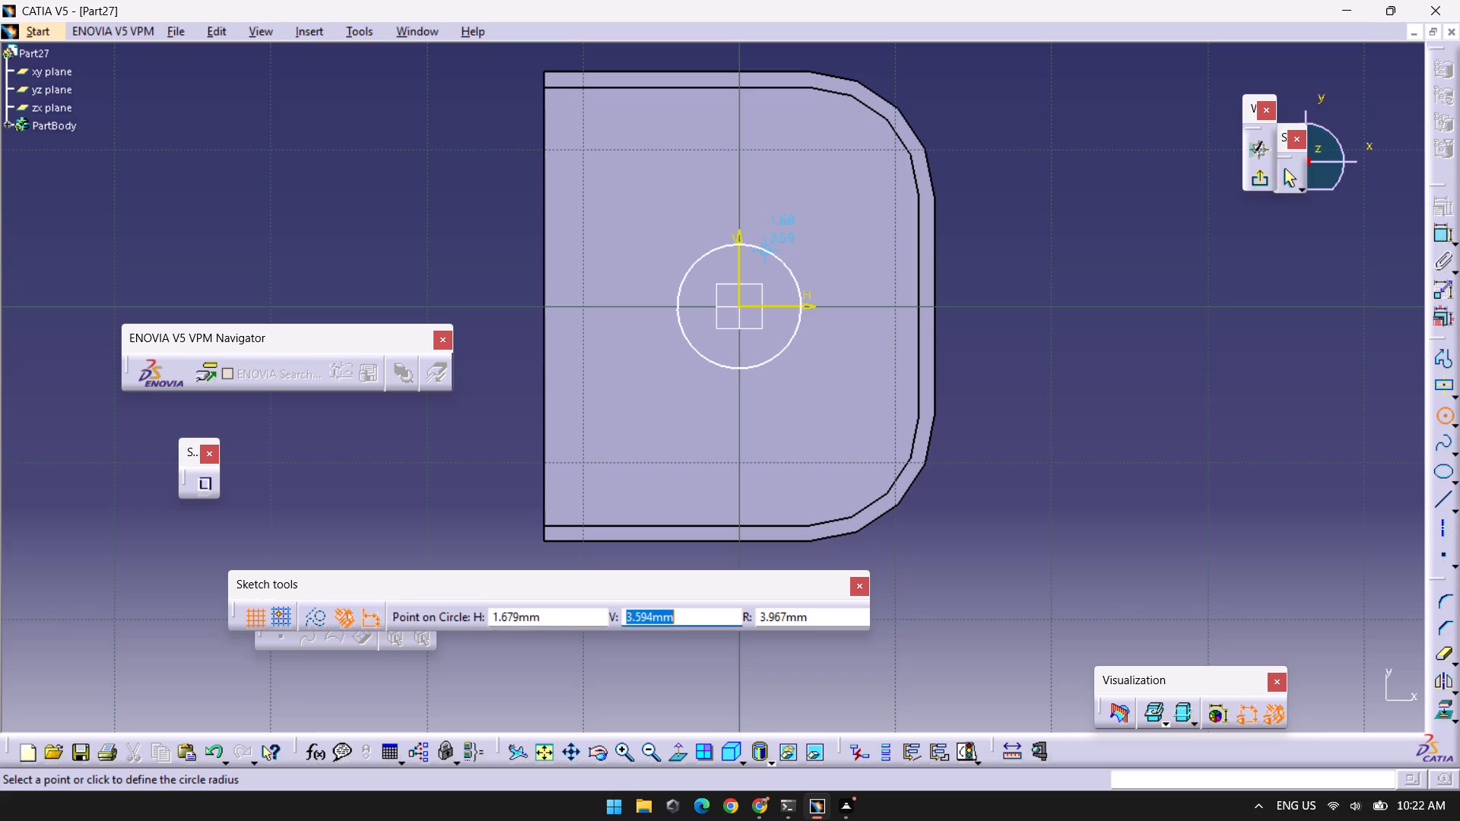
pyautogui.press('Tab')
pyautogui.press('6')
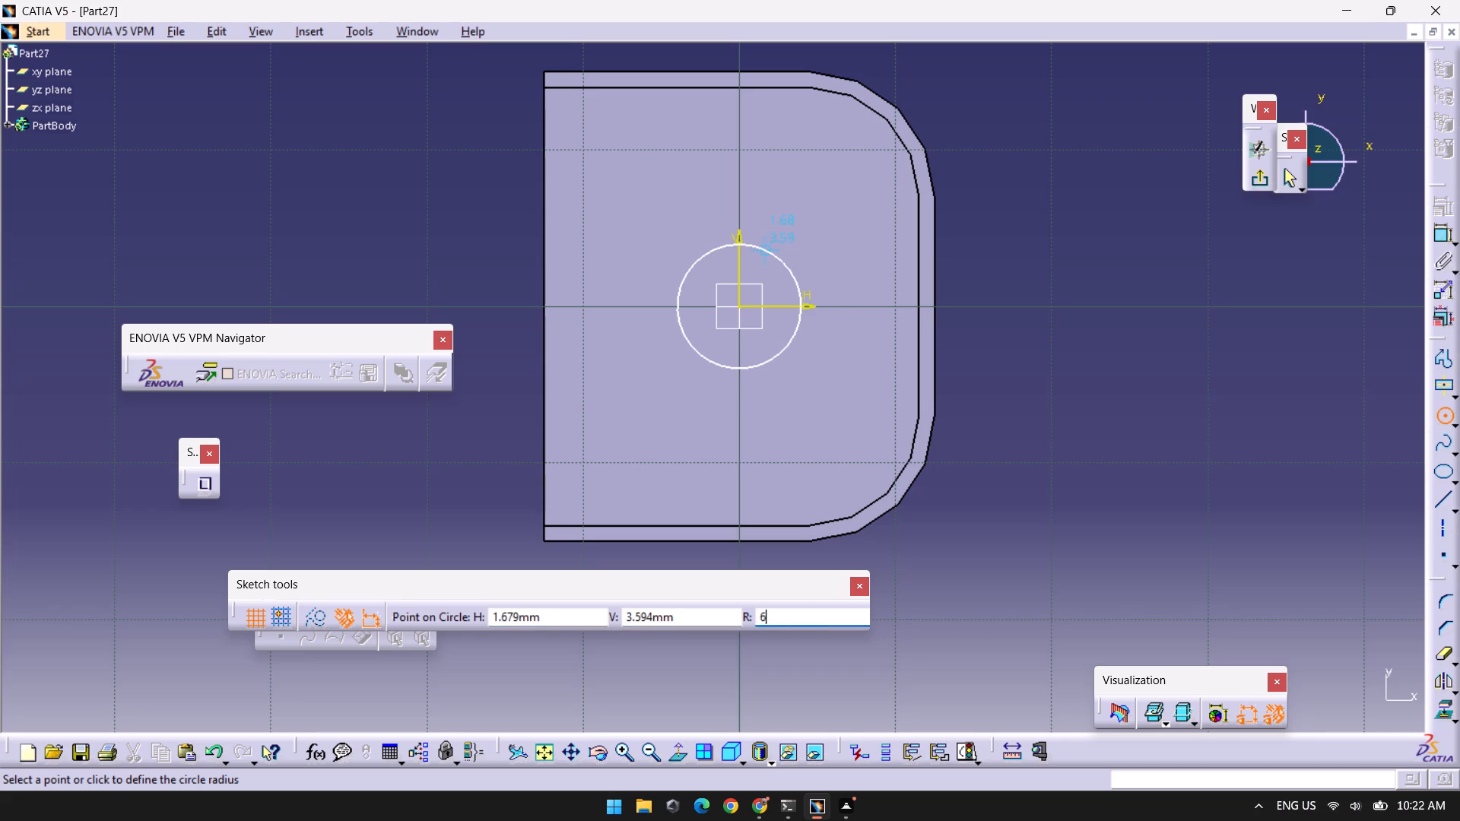
pyautogui.press('Return')
# Draw a second, concentric circle with a 5 mm radius centred on the sketch origin.
pyautogui.click(1442, 416)
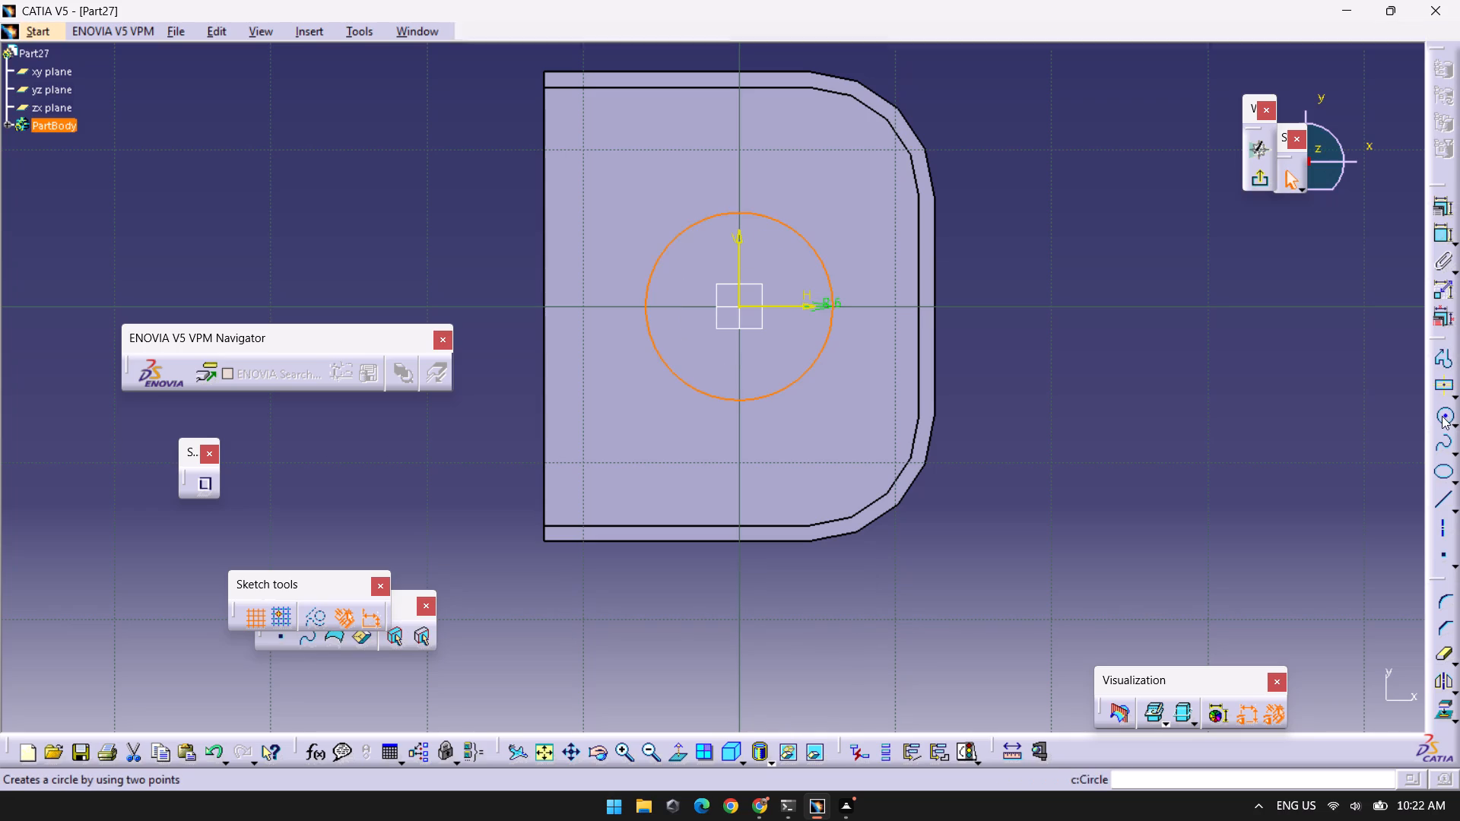
pyautogui.moveTo(736, 304); pyautogui.dragTo(749, 206, button='middle')
pyautogui.rightClick(736, 304)
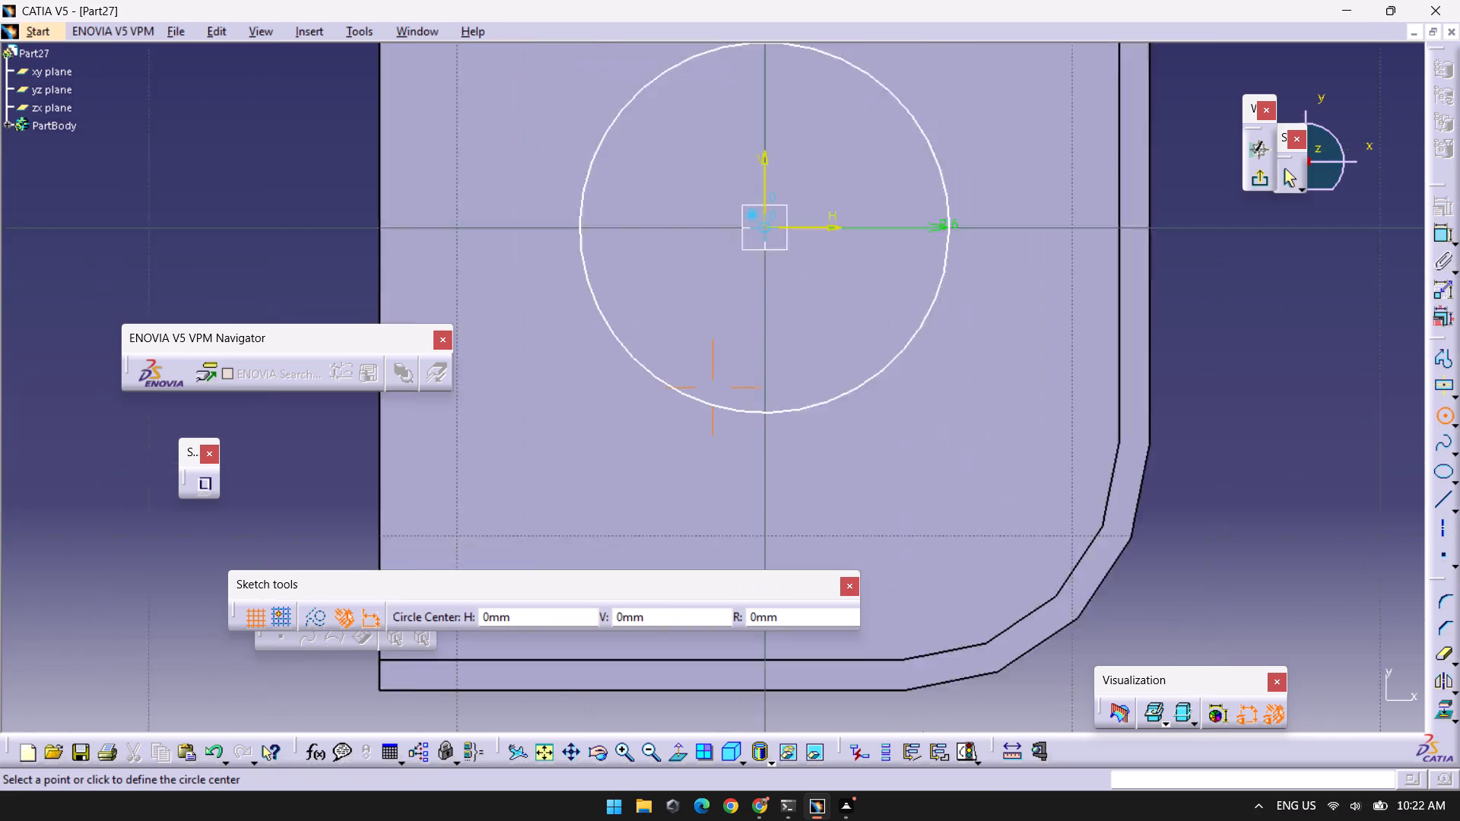
pyautogui.moveTo(749, 206); pyautogui.dragTo(763, 154, button='middle')
pyautogui.click(791, 144)
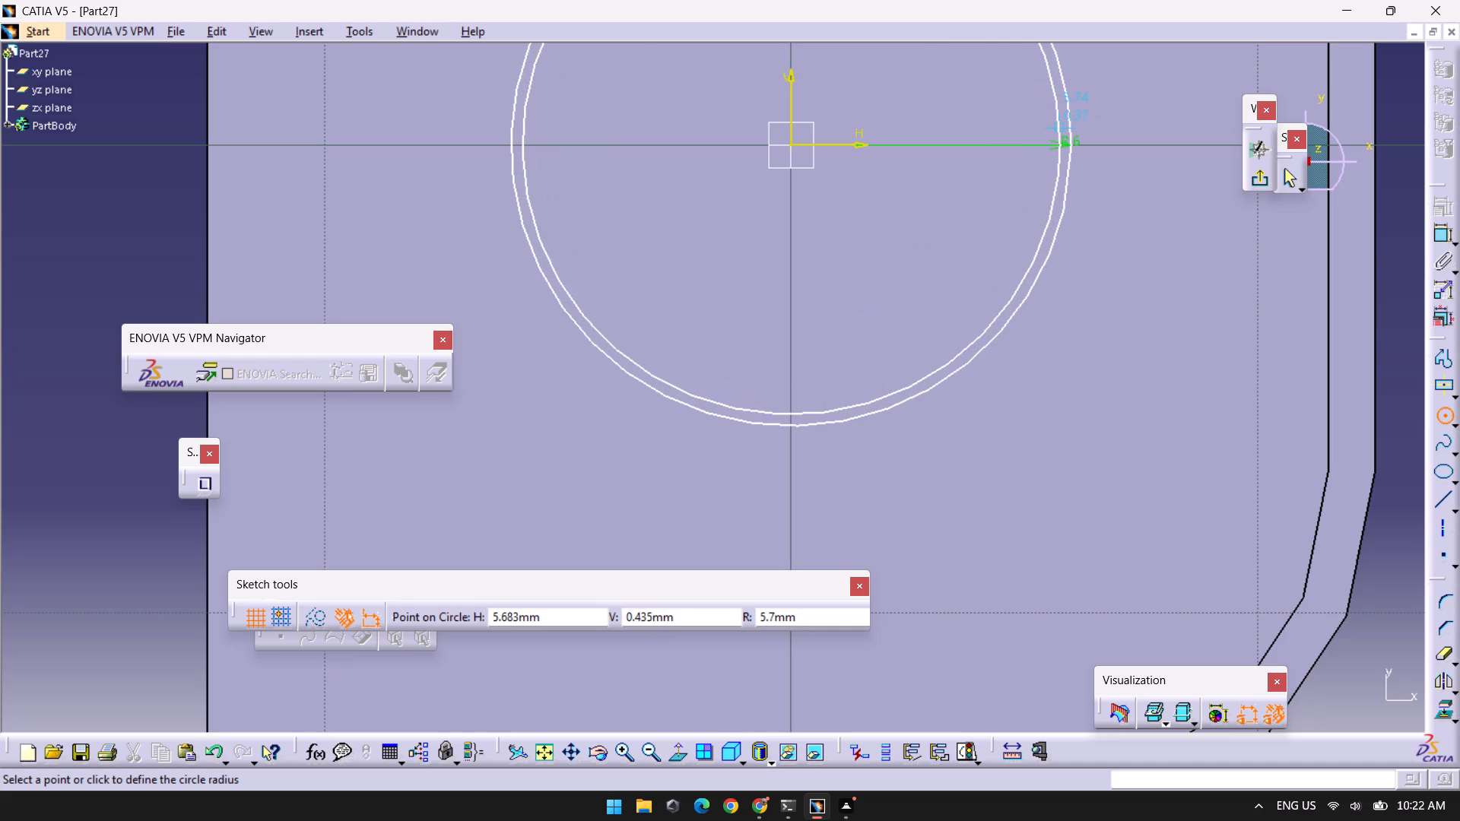
pyautogui.press('Tab')
pyautogui.press('Tab')
pyautogui.press('Tab')
pyautogui.press('5')
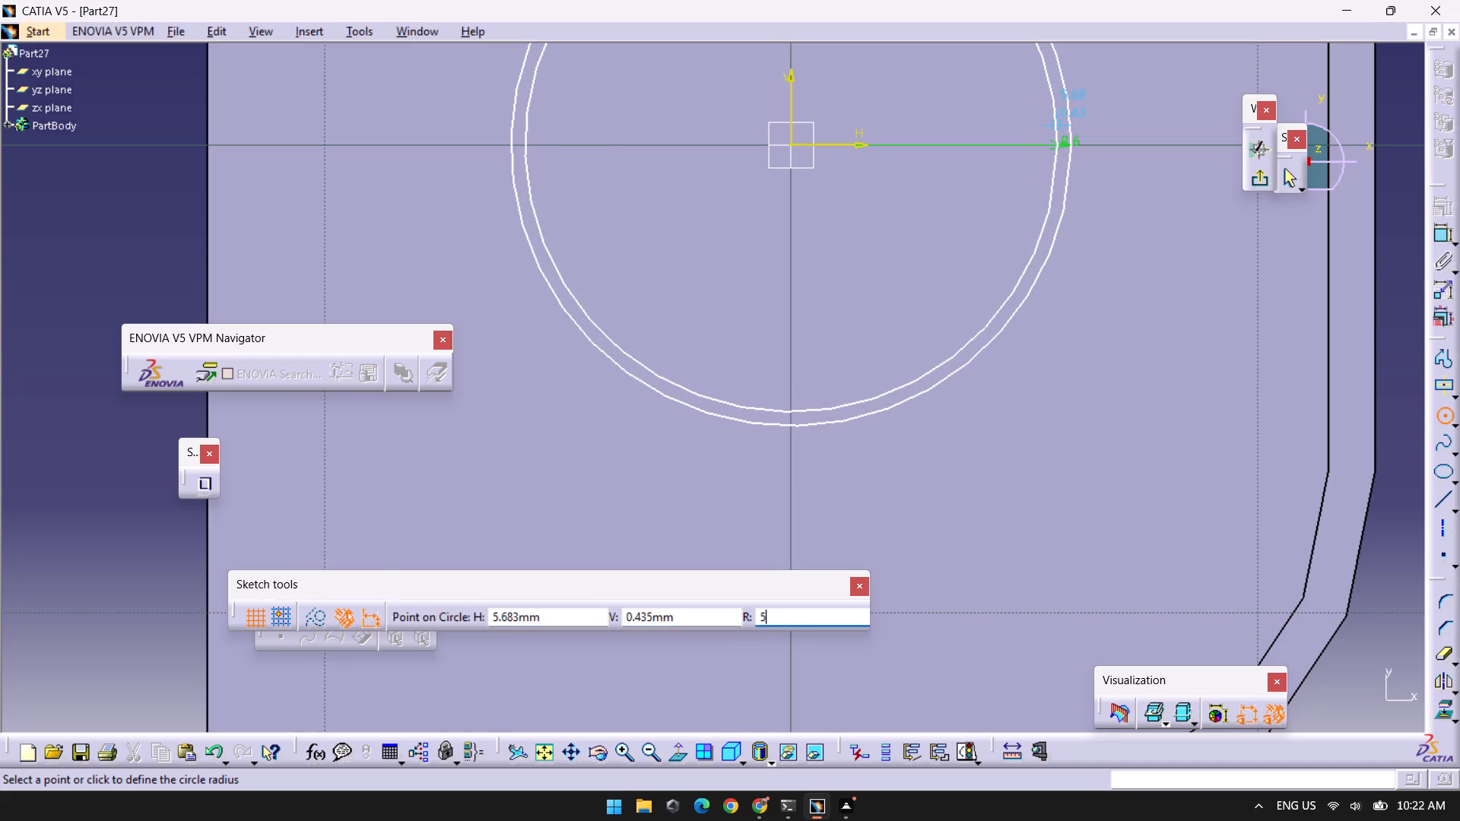
pyautogui.press('Return')
pyautogui.moveTo(1126, 356); pyautogui.dragTo(1166, 482, button='middle')
pyautogui.rightClick(1126, 356)
pyautogui.click(1322, 436)
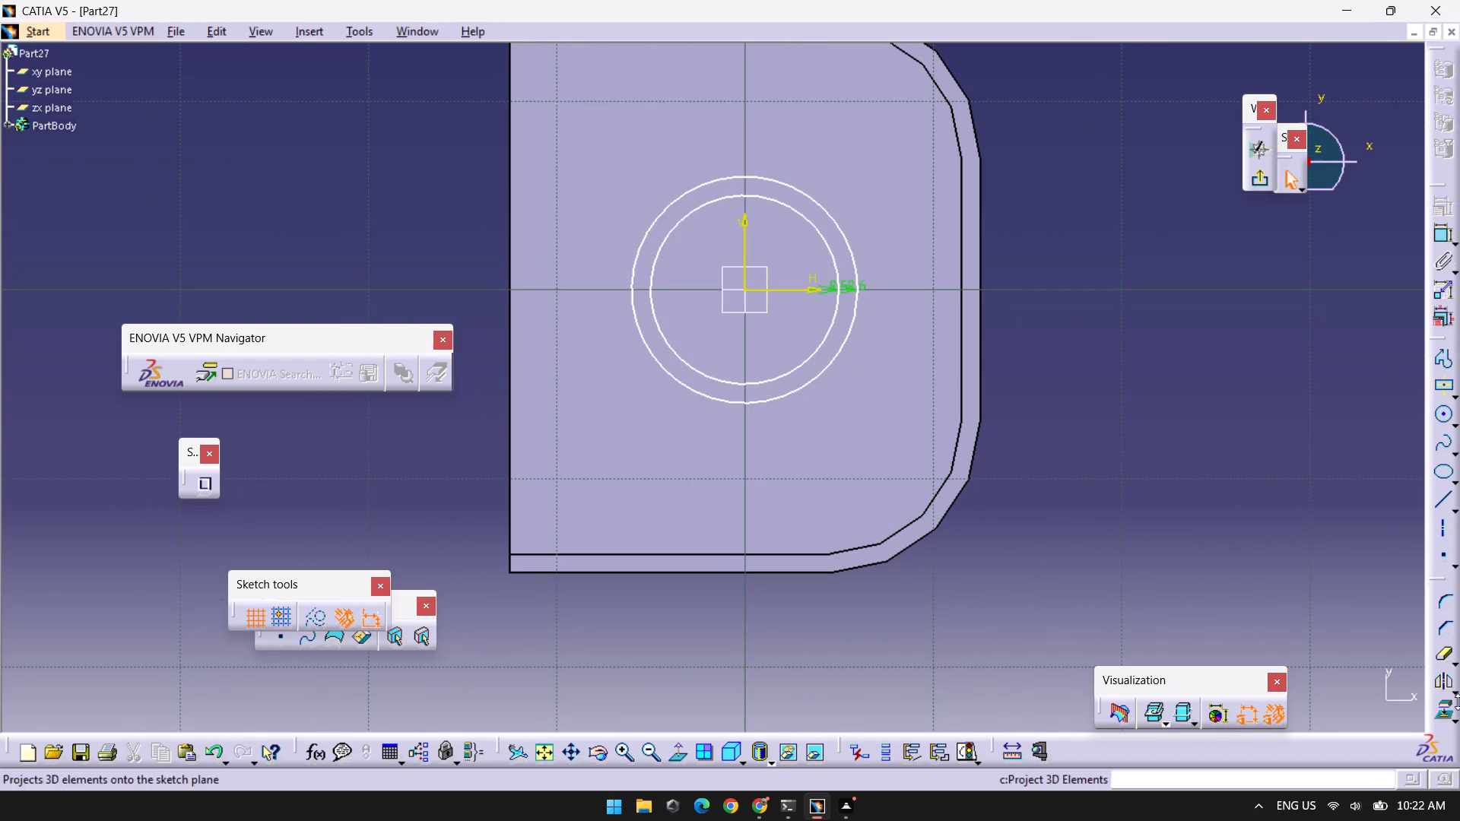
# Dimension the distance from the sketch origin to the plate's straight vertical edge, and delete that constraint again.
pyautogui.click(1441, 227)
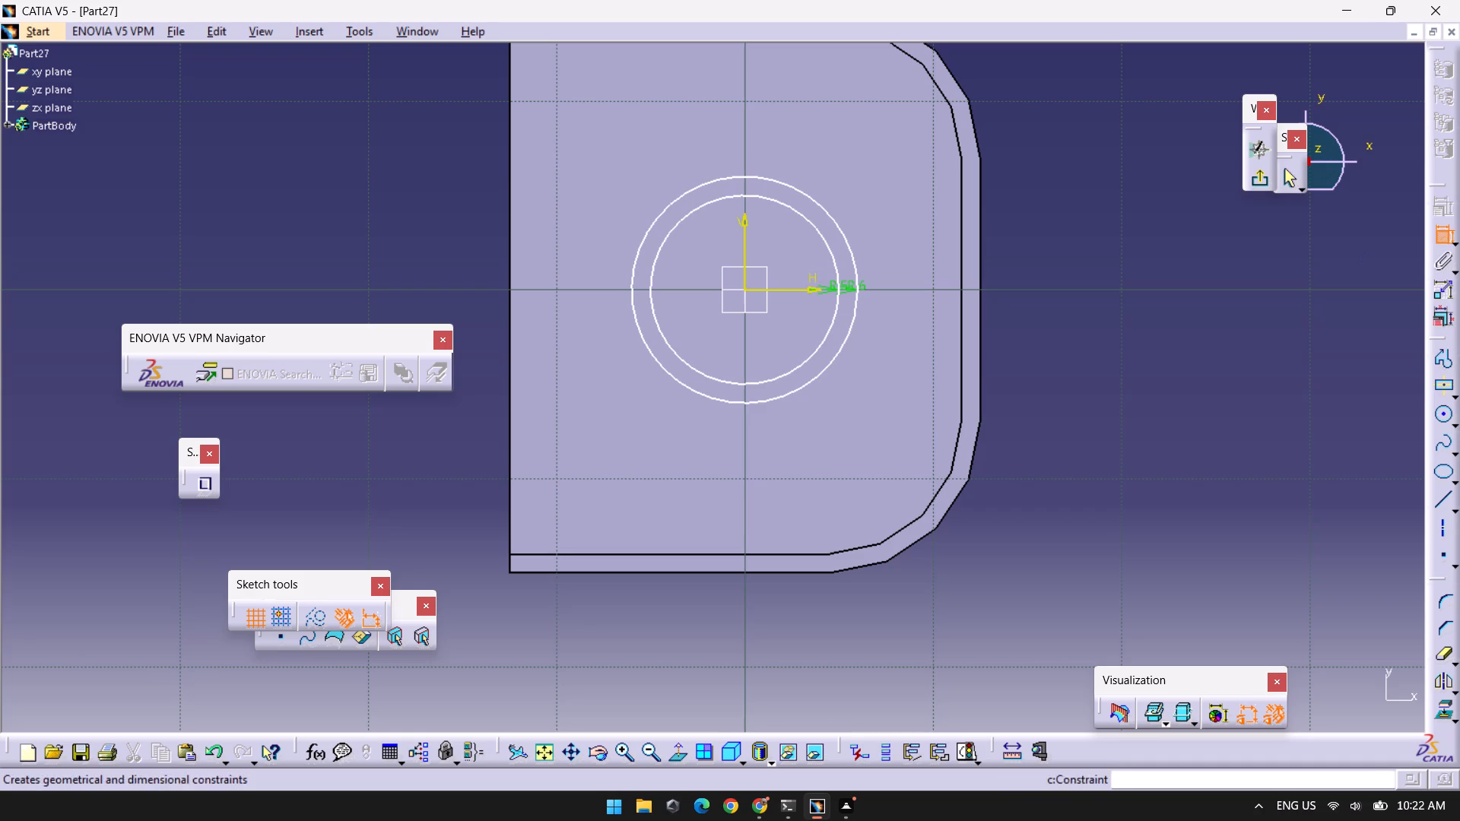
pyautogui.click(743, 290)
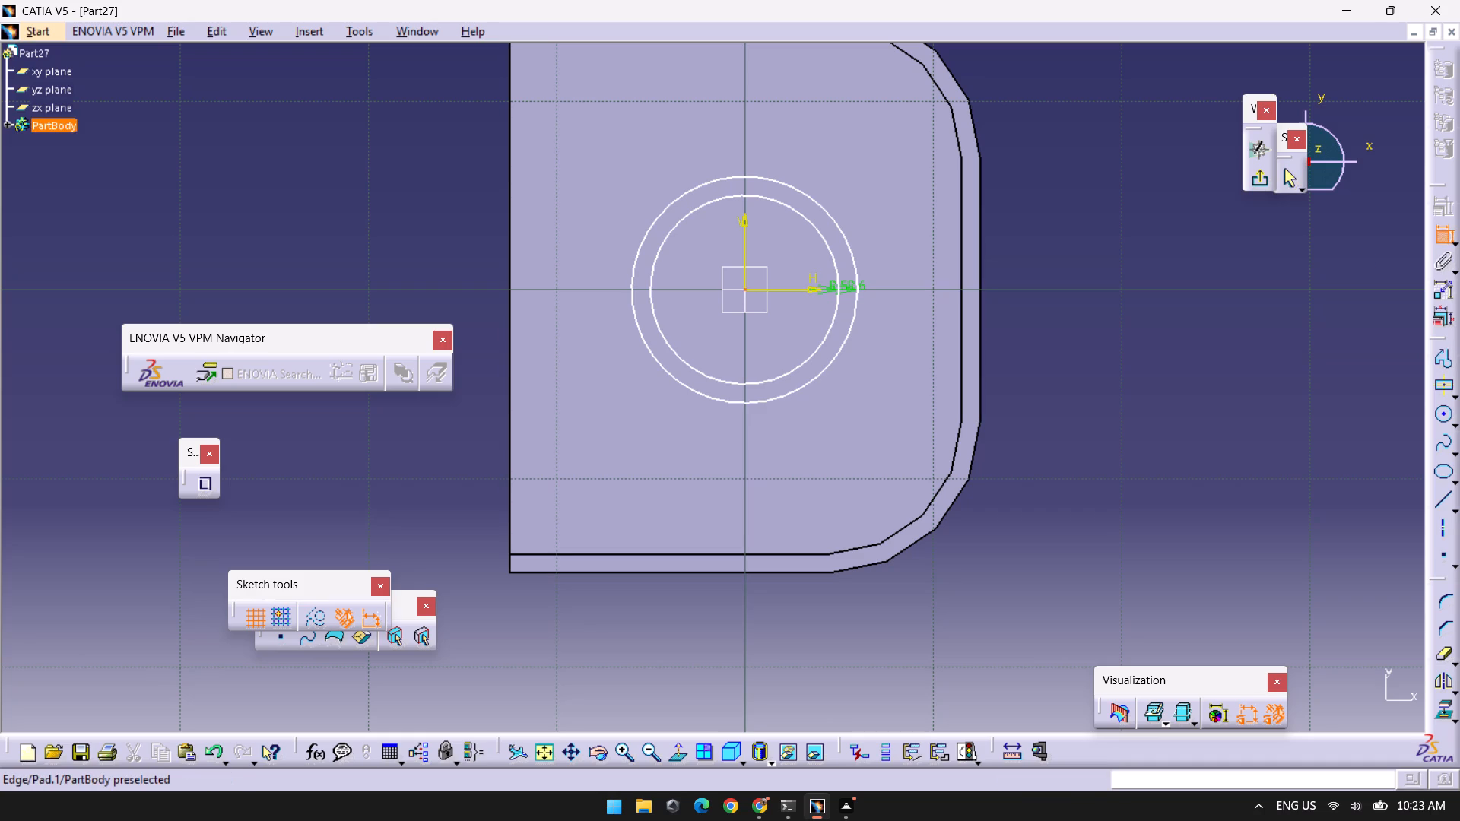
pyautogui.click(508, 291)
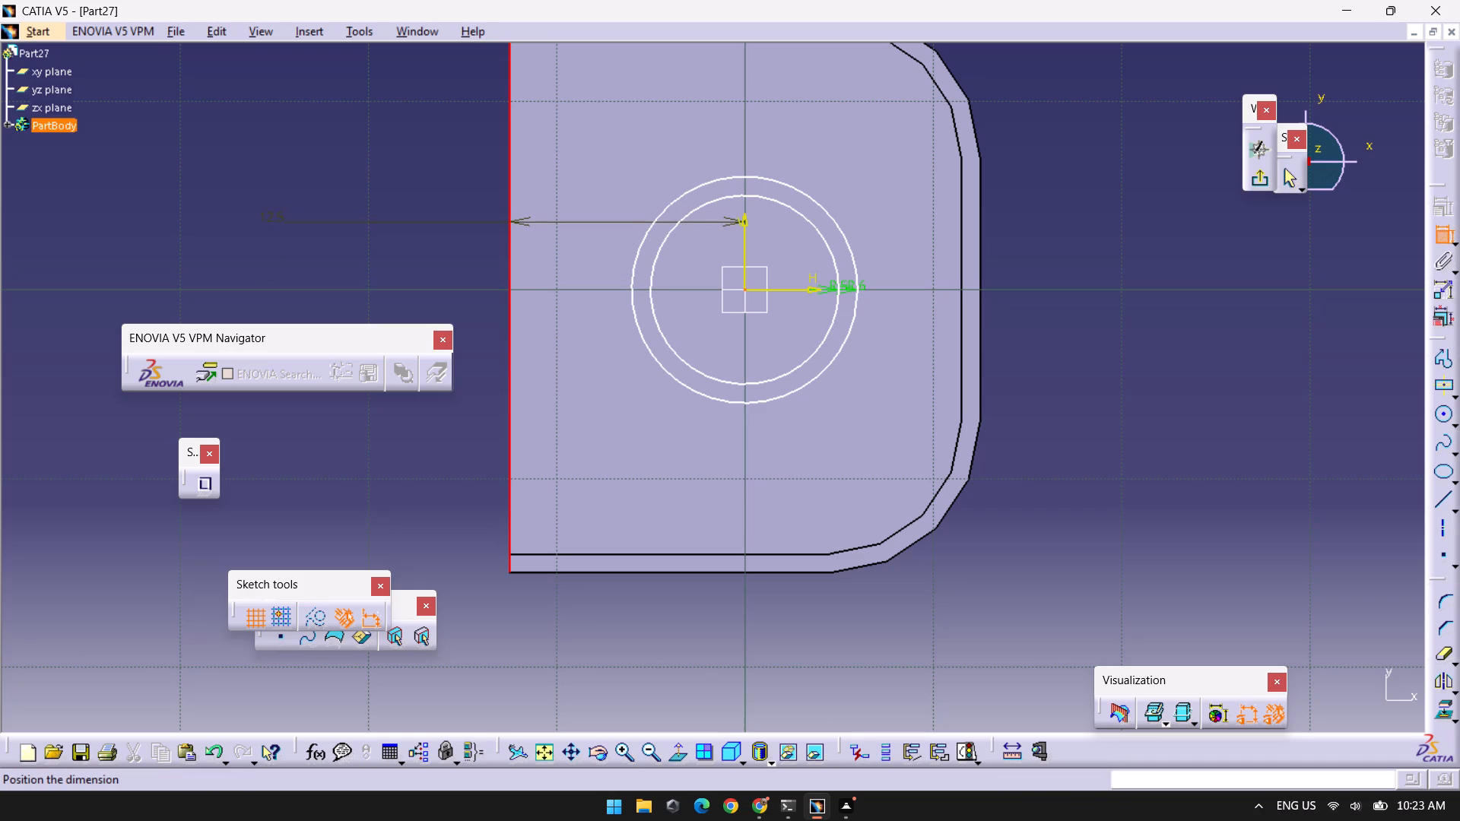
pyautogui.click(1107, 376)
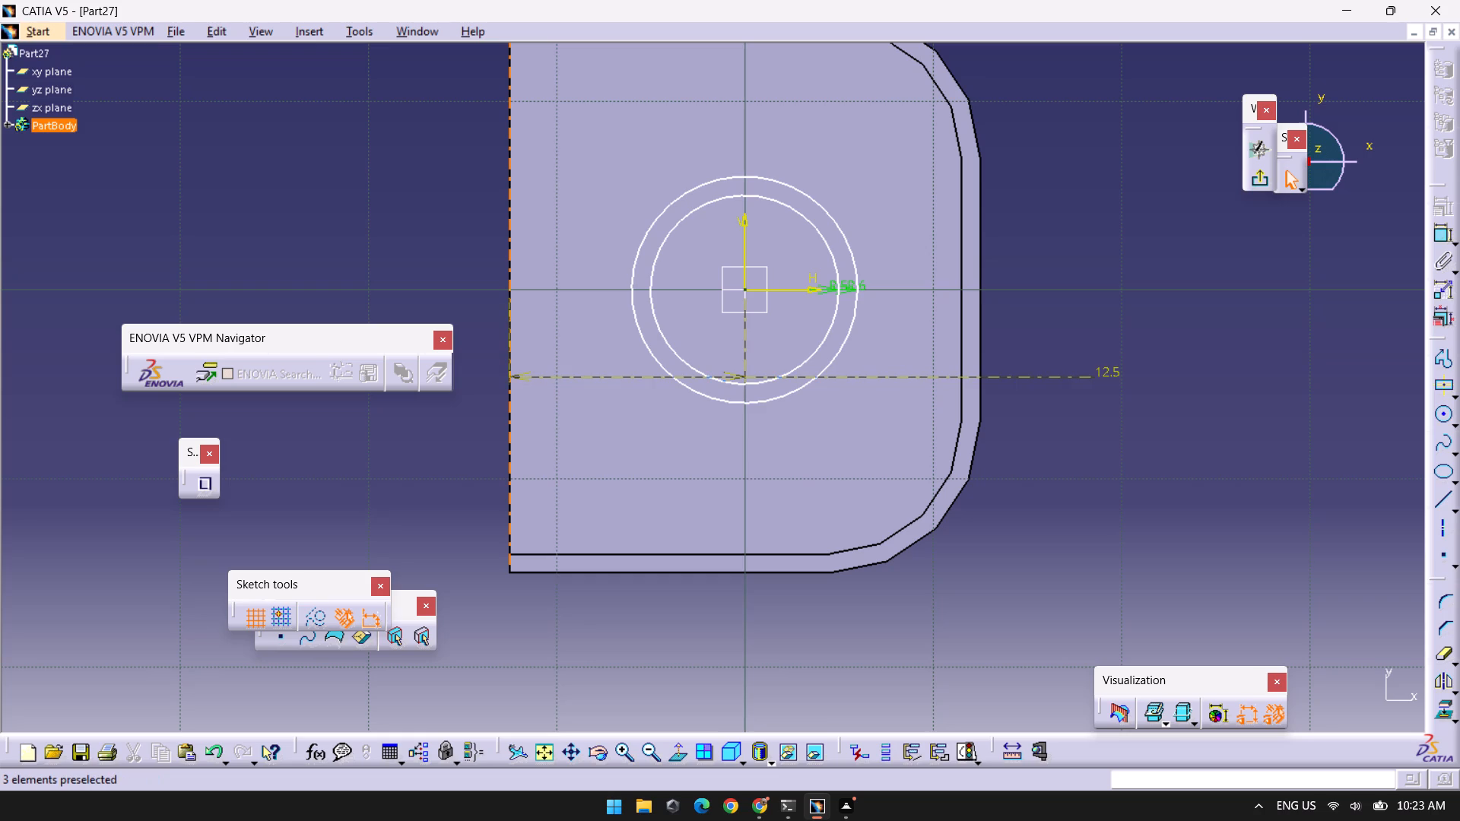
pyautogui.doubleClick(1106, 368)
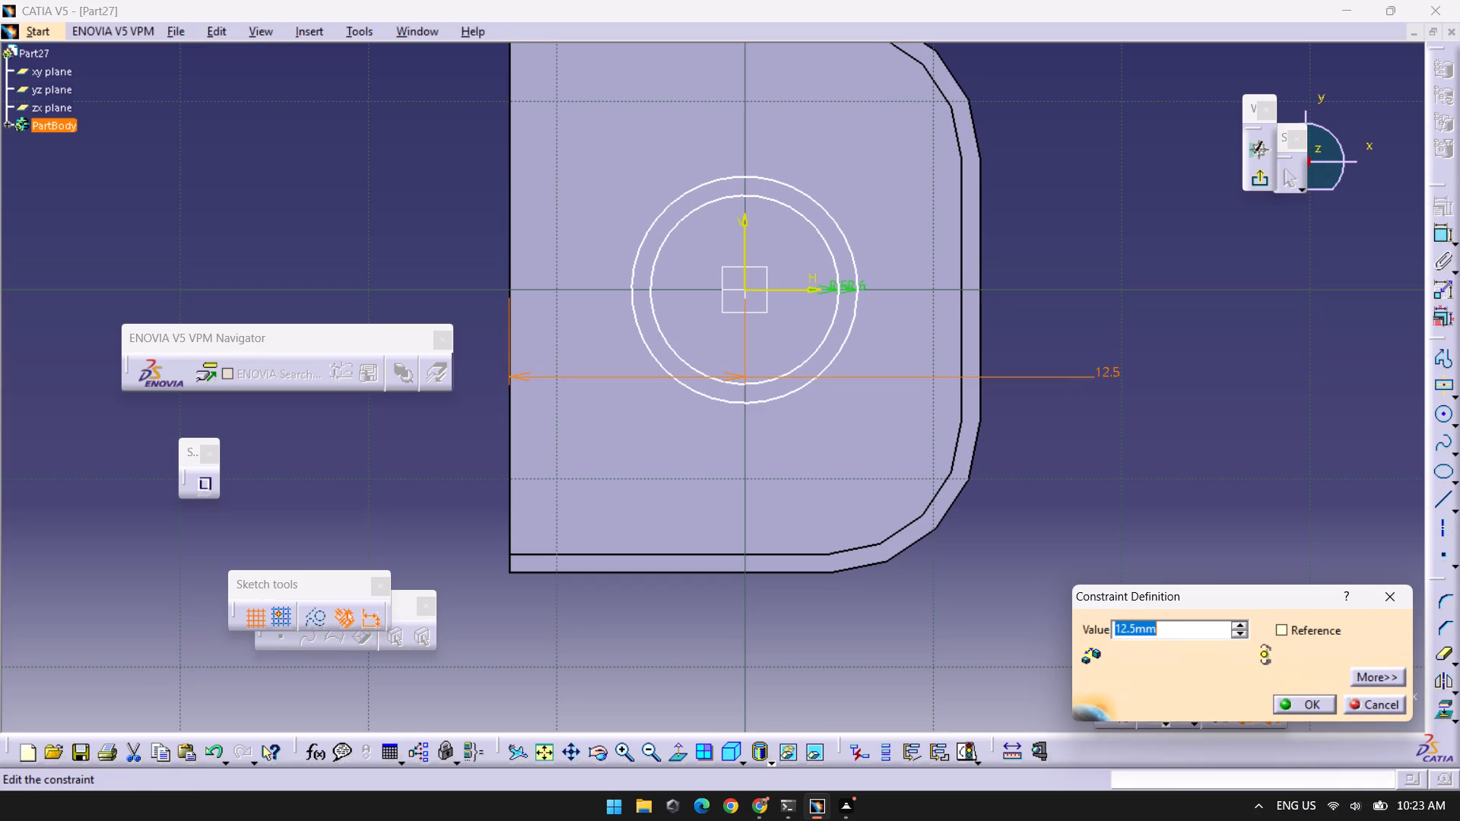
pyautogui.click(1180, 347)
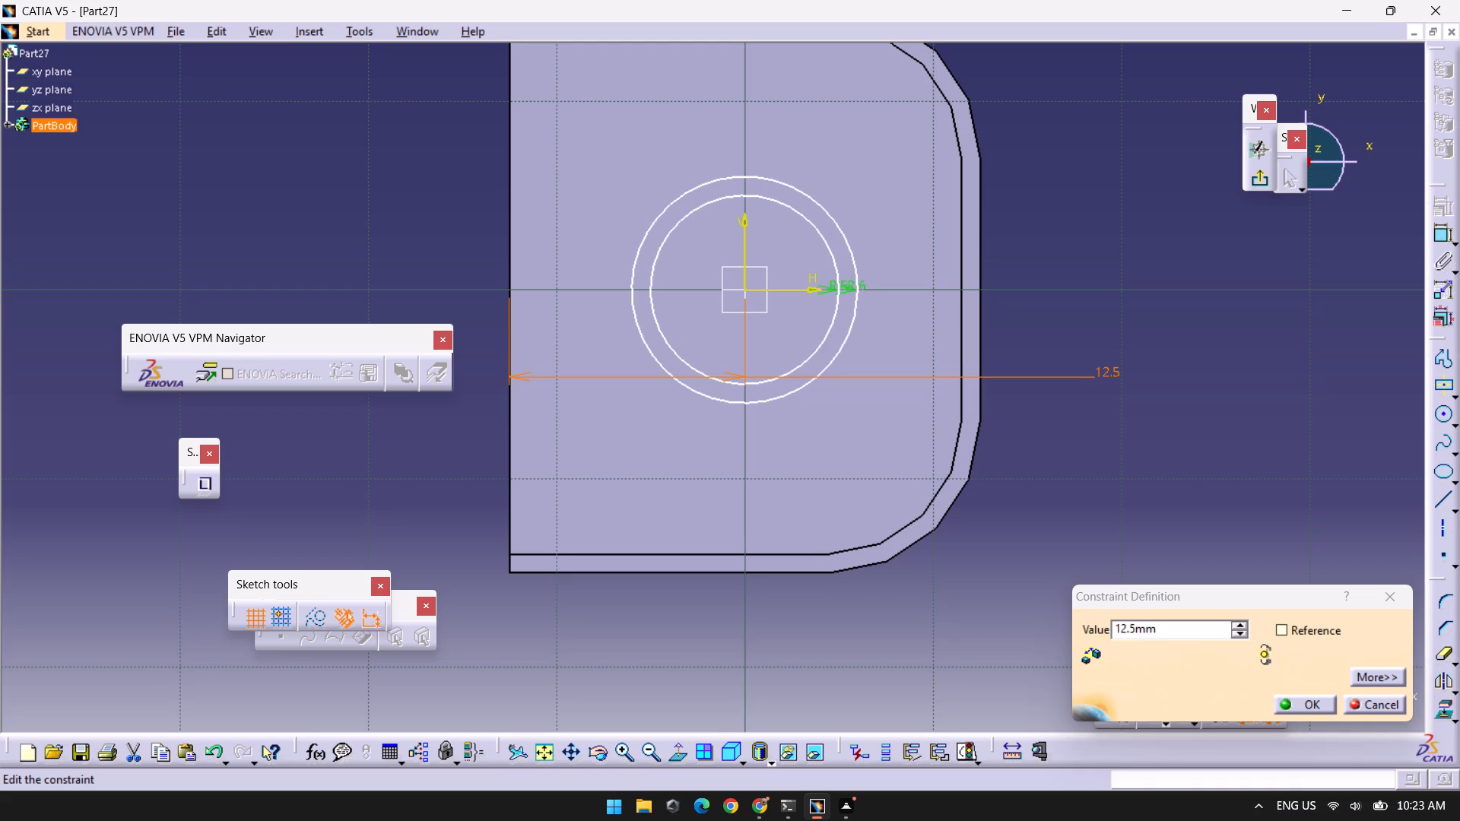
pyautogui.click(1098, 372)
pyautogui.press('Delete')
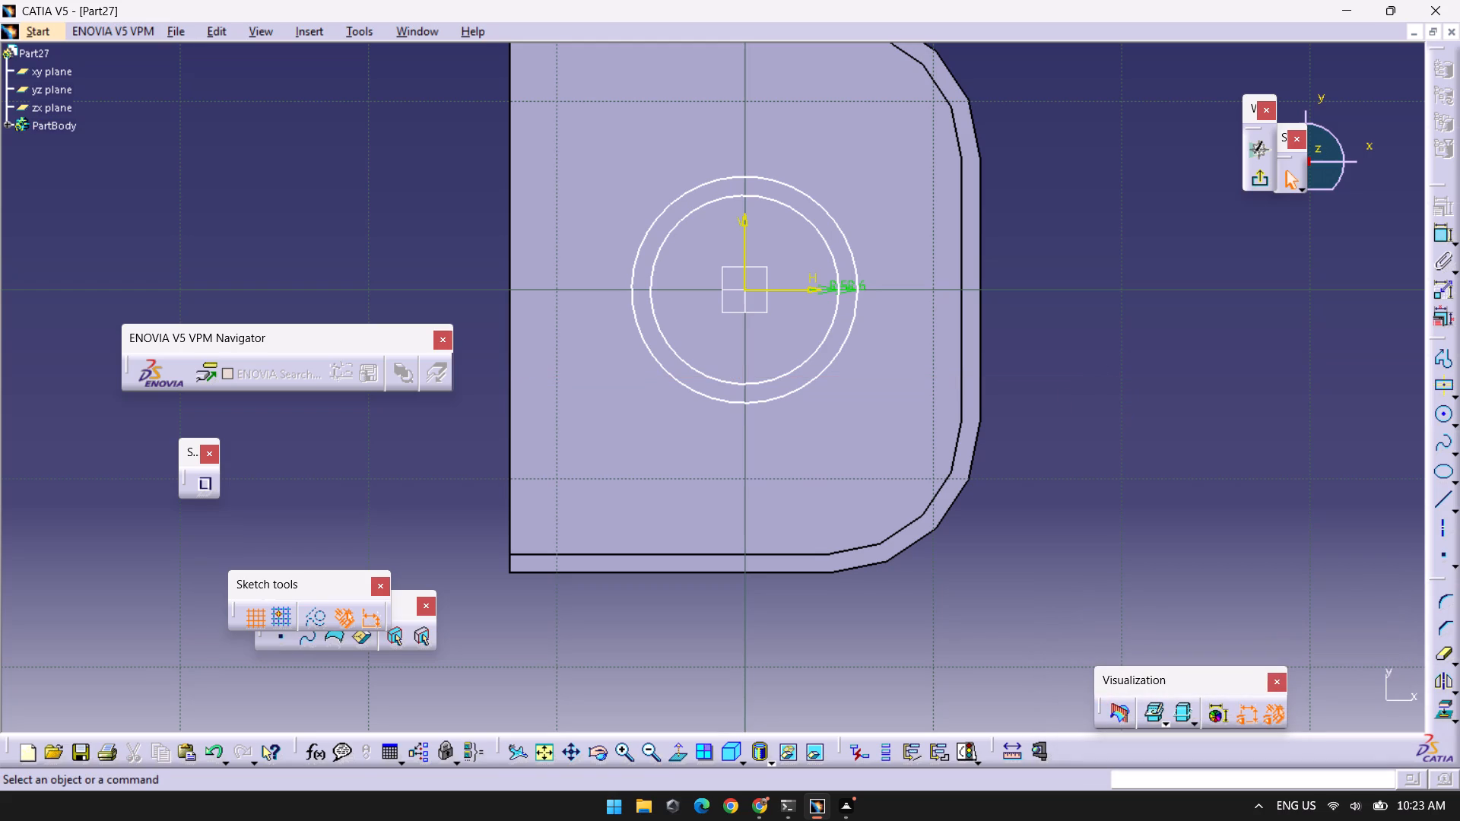
# Exit the sketch and pad the ring profile of the two circles to a length of 15 mm.
pyautogui.click(1267, 168)
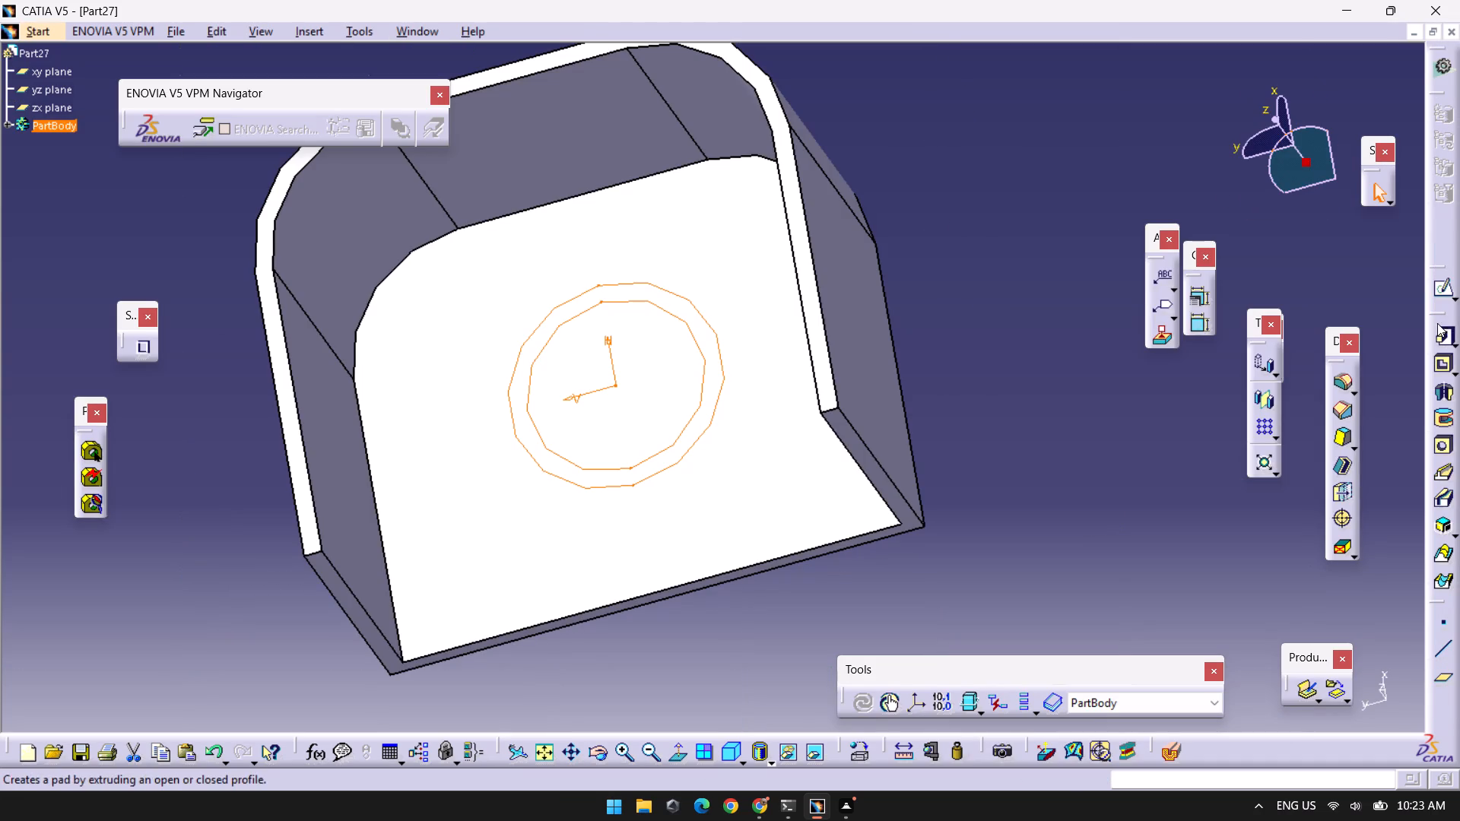
pyautogui.click(1441, 325)
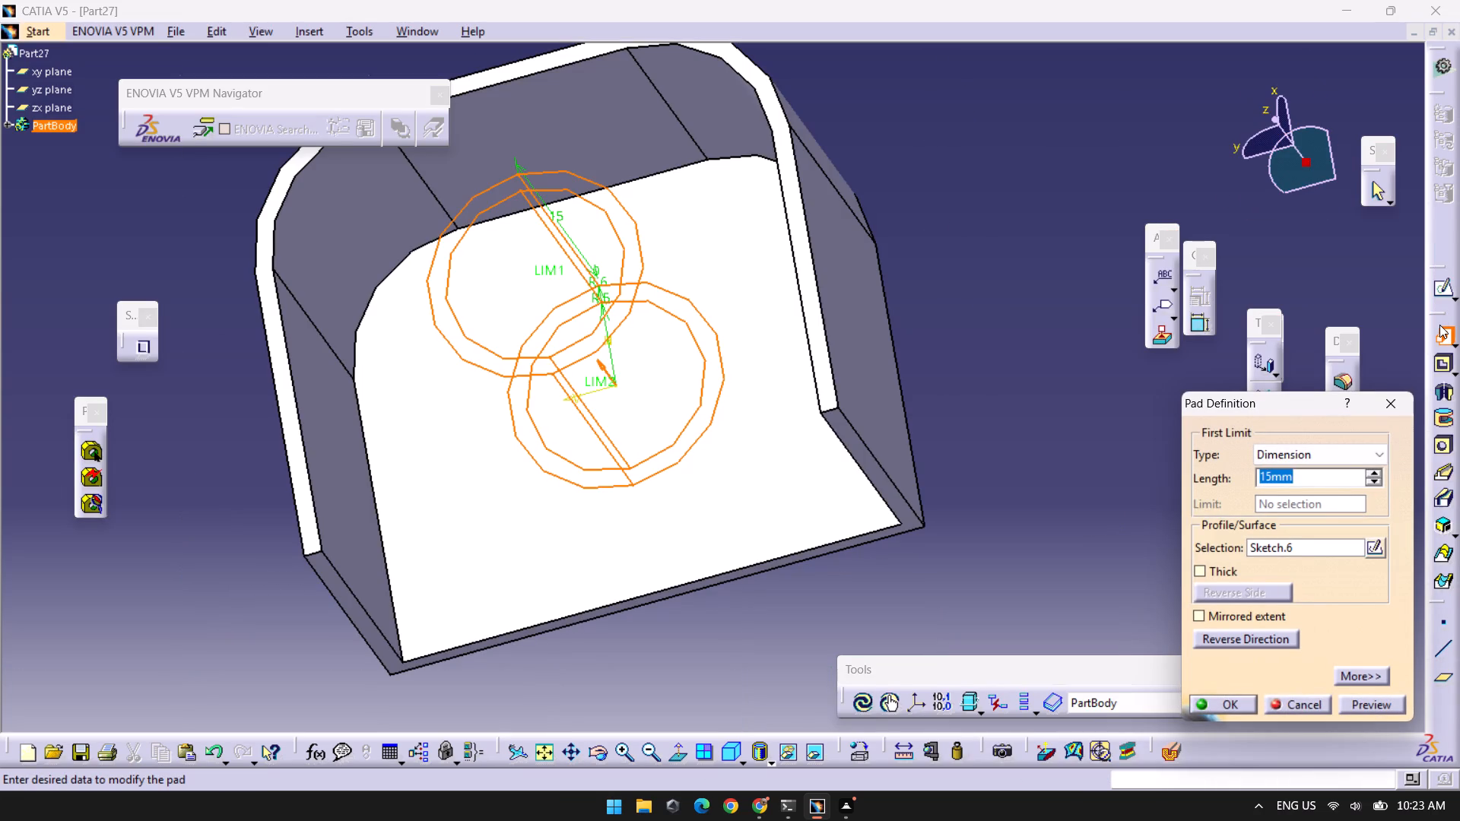
pyautogui.press('Return')
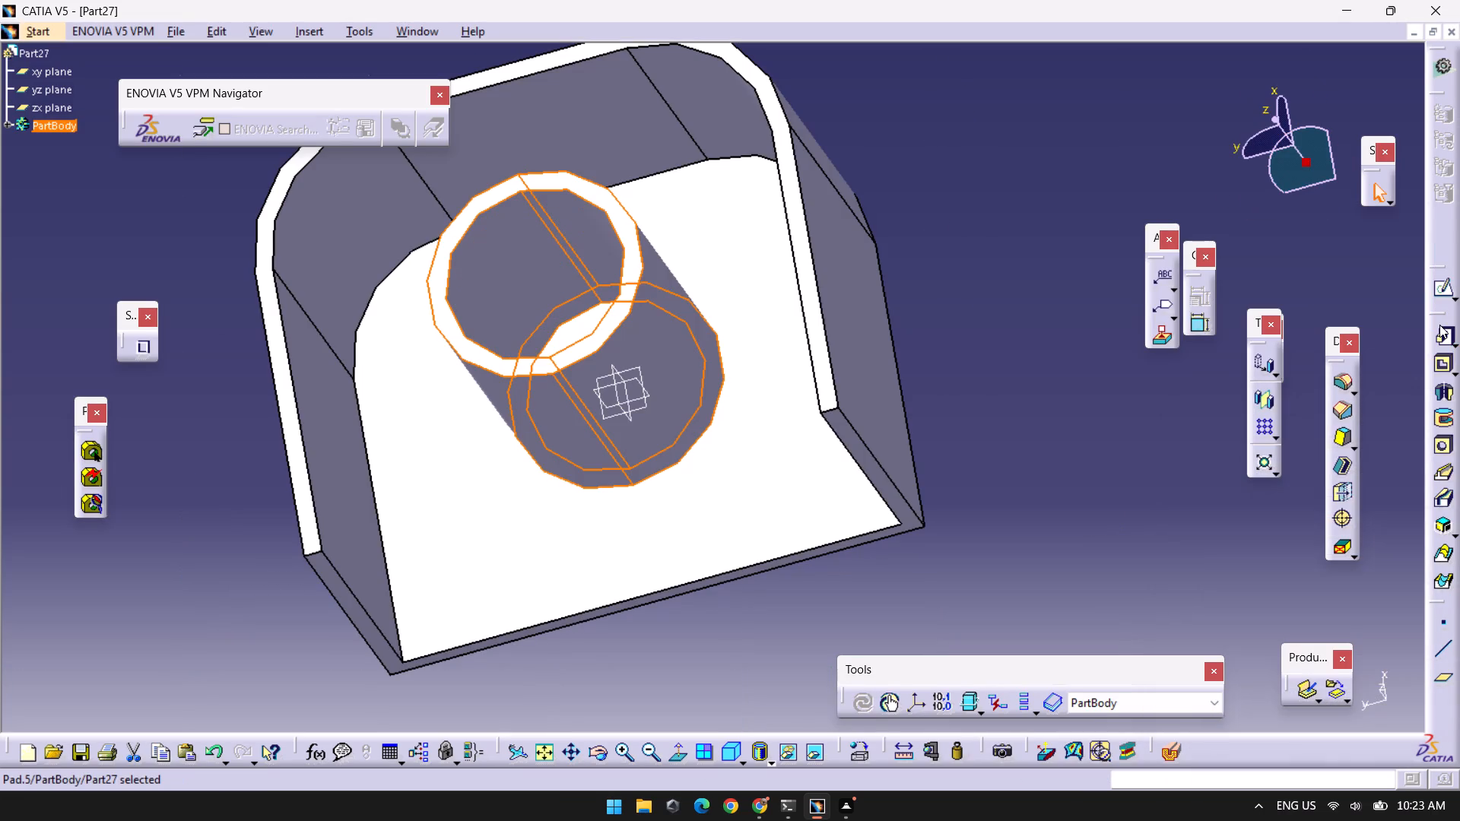
# Examine the box and its central tube from several angles, including the isometric view.
pyautogui.click(1031, 298)
pyautogui.moveTo(1027, 296); pyautogui.dragTo(1065, 346, button='middle')
pyautogui.moveTo(1027, 295); pyautogui.dragTo(1065, 346, button='right')
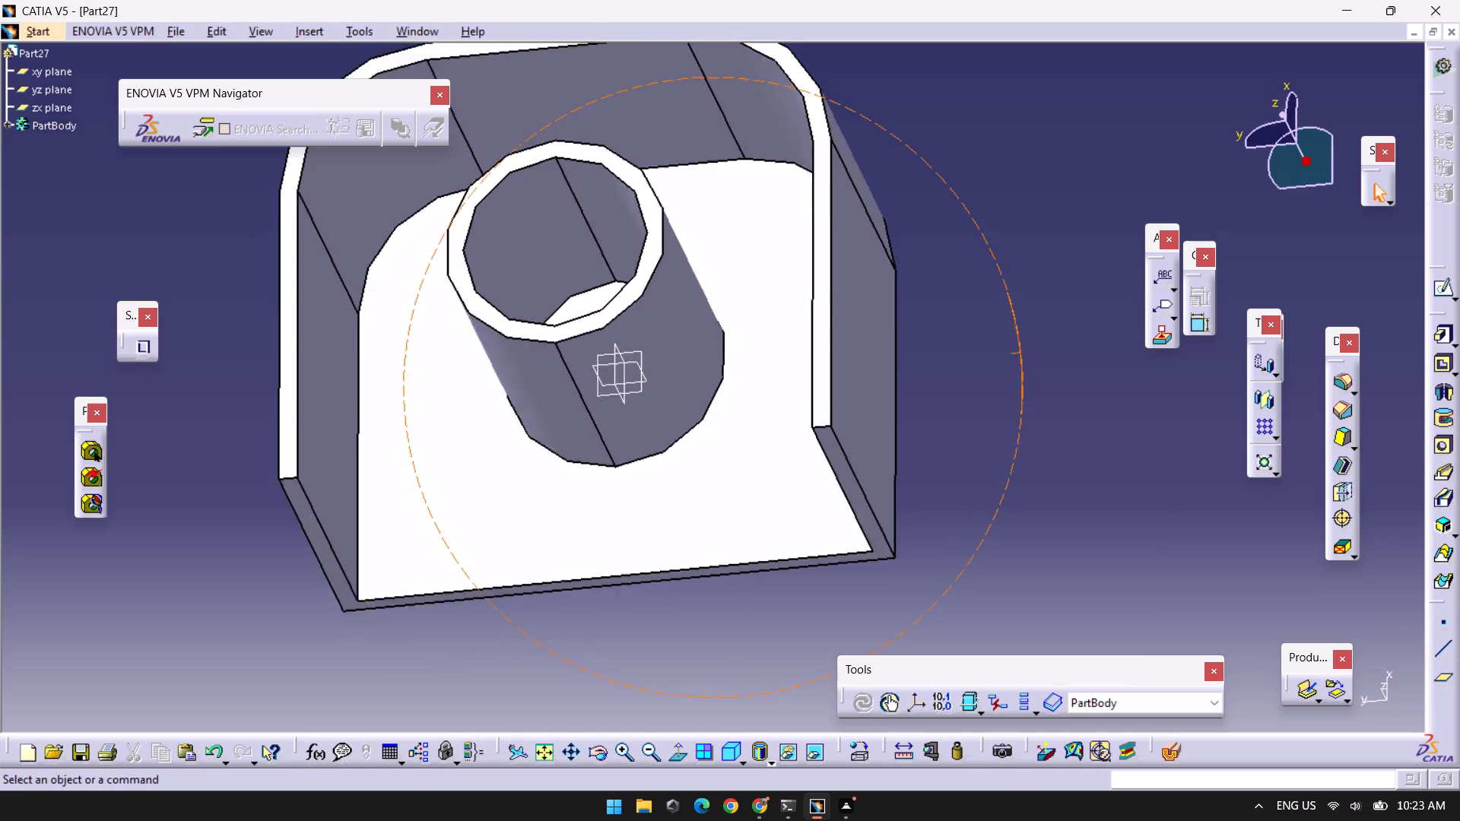
pyautogui.moveTo(1065, 346); pyautogui.dragTo(1078, 395, button='right')
pyautogui.moveTo(1065, 346); pyautogui.dragTo(822, 589, button='middle')
pyautogui.moveTo(1039, 528); pyautogui.dragTo(822, 589, button='right')
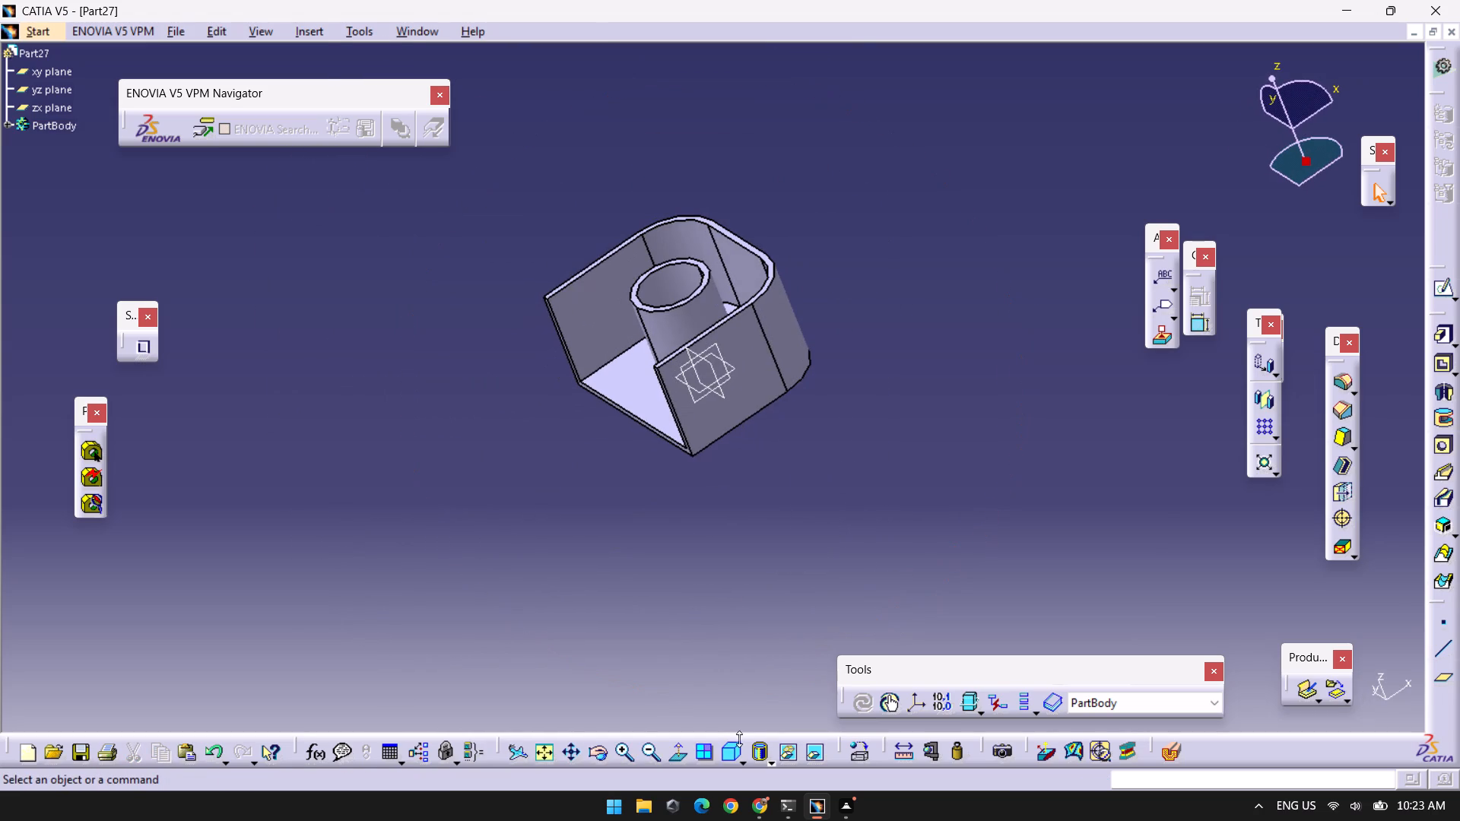
pyautogui.click(729, 755)
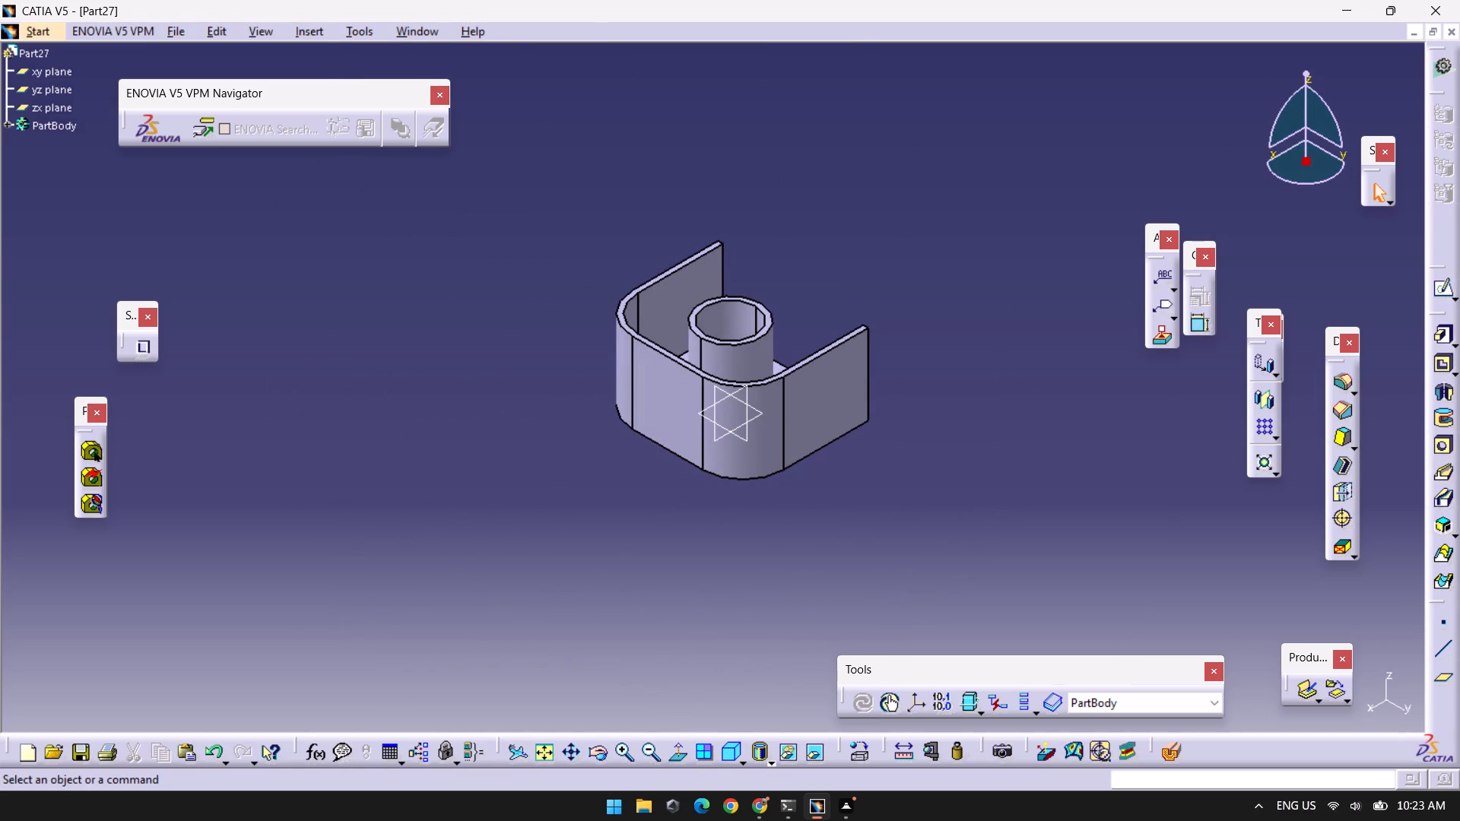
pyautogui.moveTo(724, 559); pyautogui.dragTo(657, 480, button='right')
pyautogui.moveTo(724, 559); pyautogui.dragTo(612, 487, button='middle')
pyautogui.moveTo(657, 480); pyautogui.dragTo(612, 487, button='right')
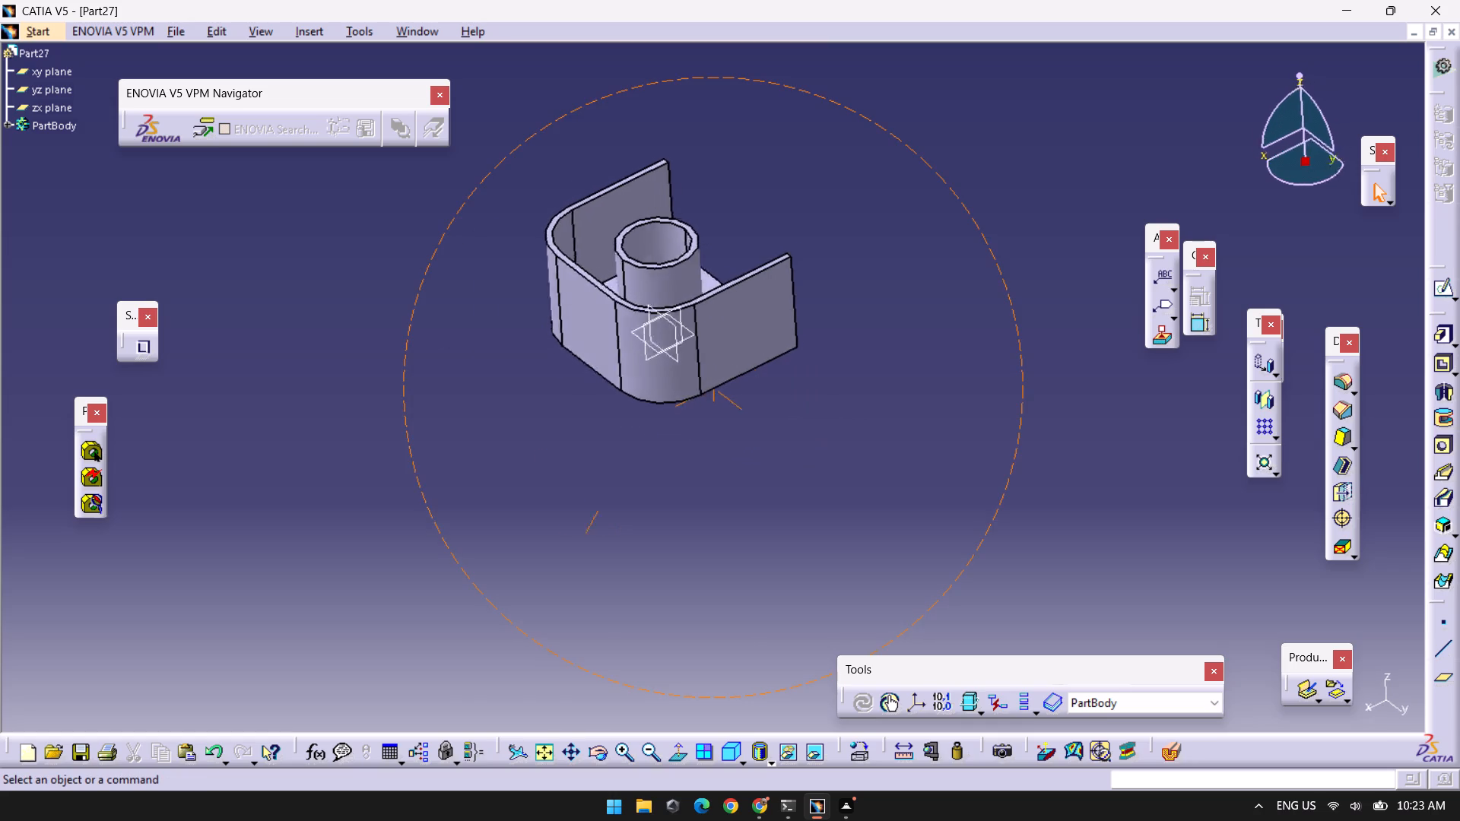
pyautogui.moveTo(612, 487); pyautogui.dragTo(478, 161, button='right')
pyautogui.moveTo(612, 487); pyautogui.dragTo(478, 162, button='middle')
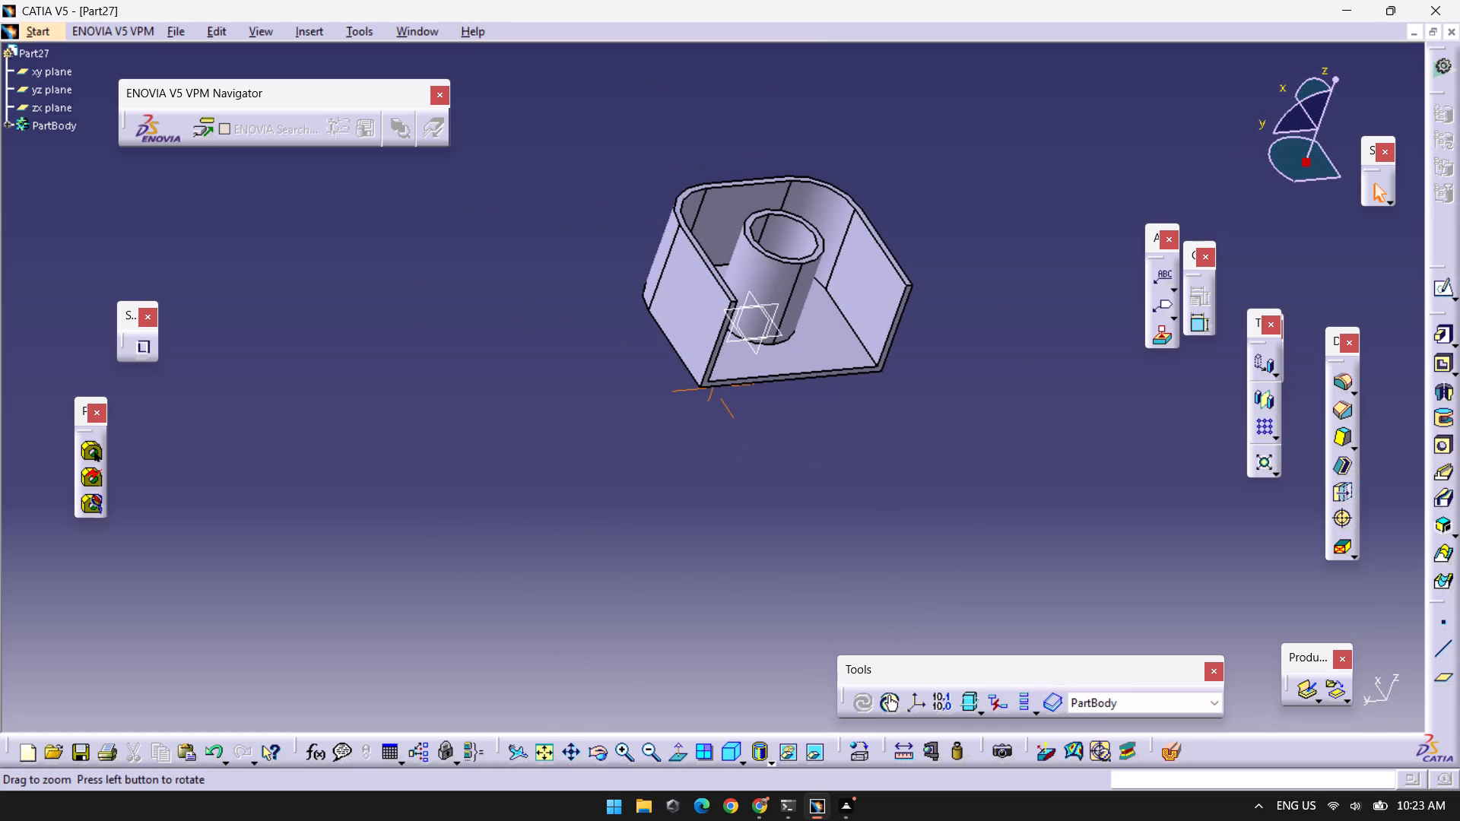
pyautogui.click(348, 33)
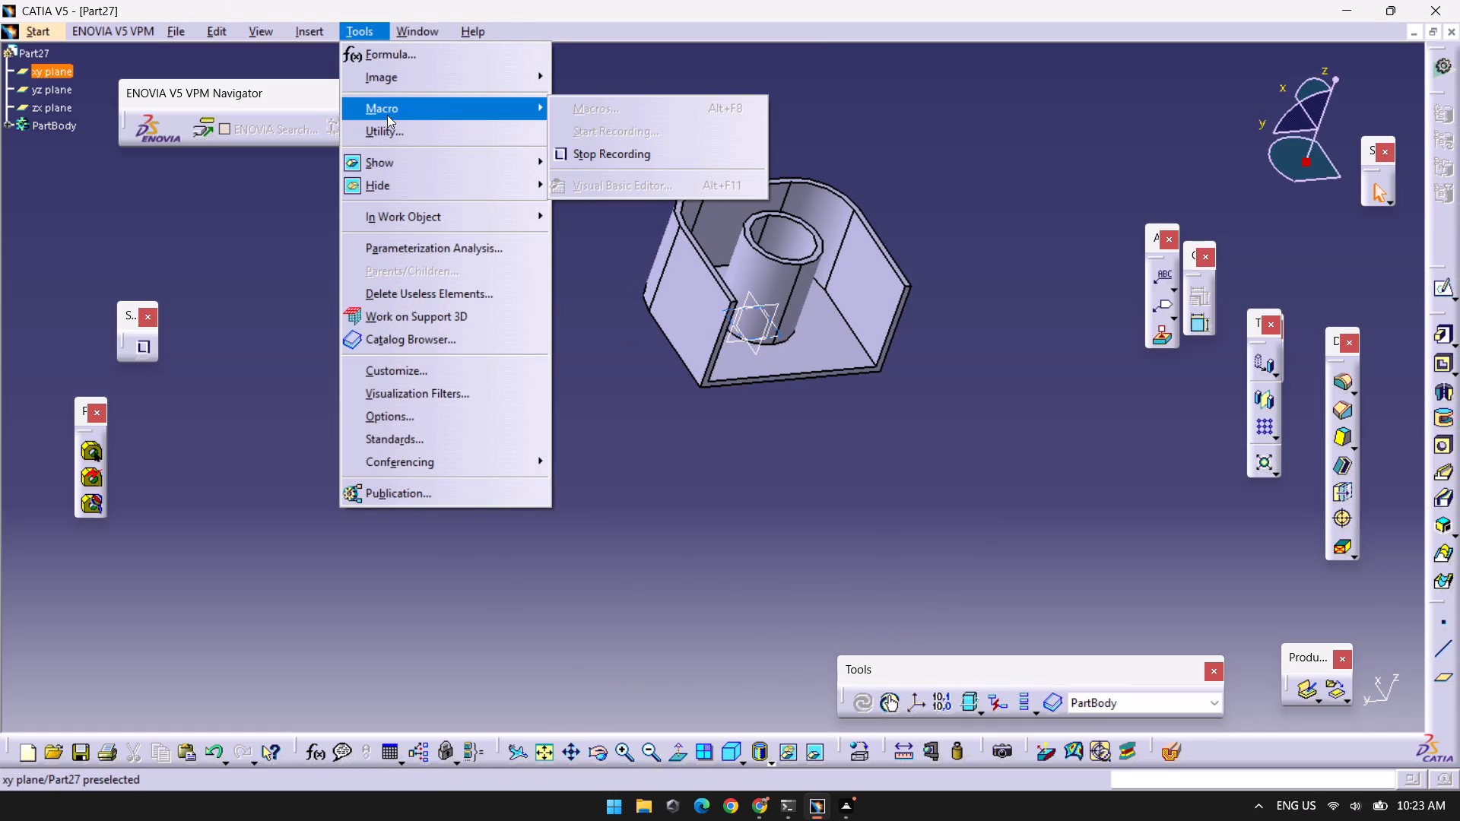
pyautogui.click(171, 264)
# Save the part as Part27 in CATPart format in the catia parts folder.
pyautogui.click(172, 27)
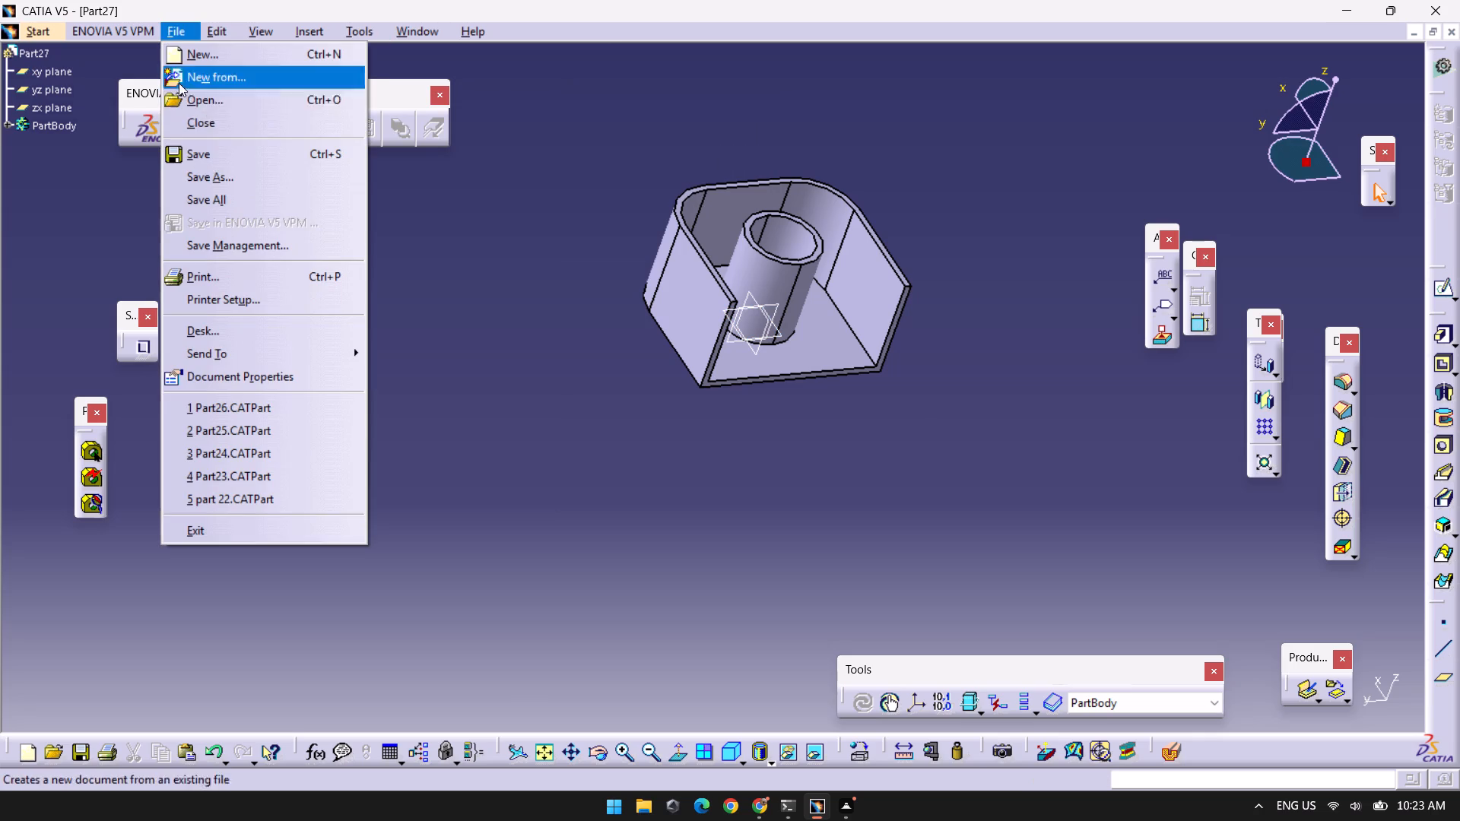
pyautogui.click(211, 157)
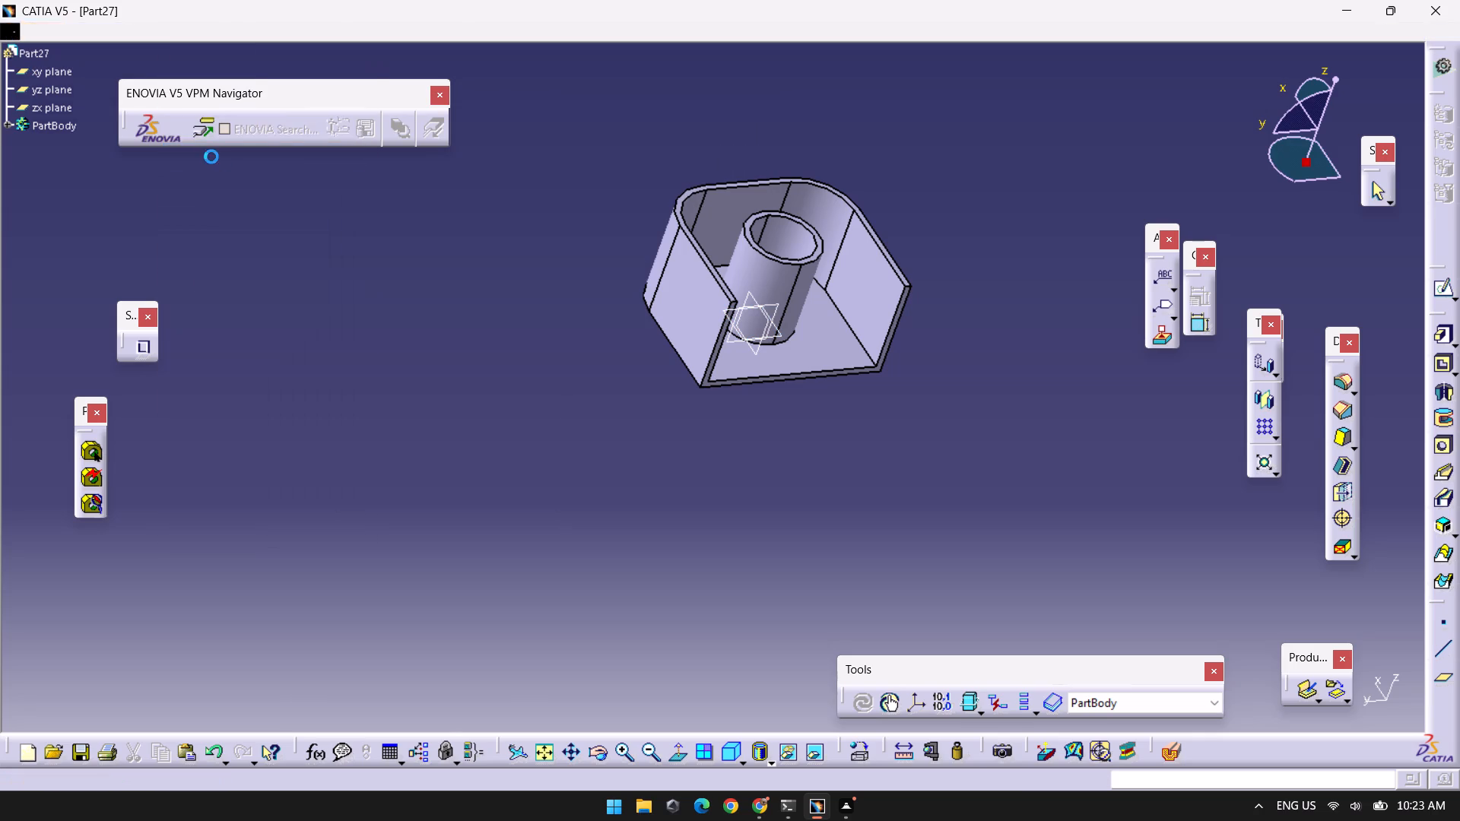
pyautogui.scroll(-9, 306, 265)
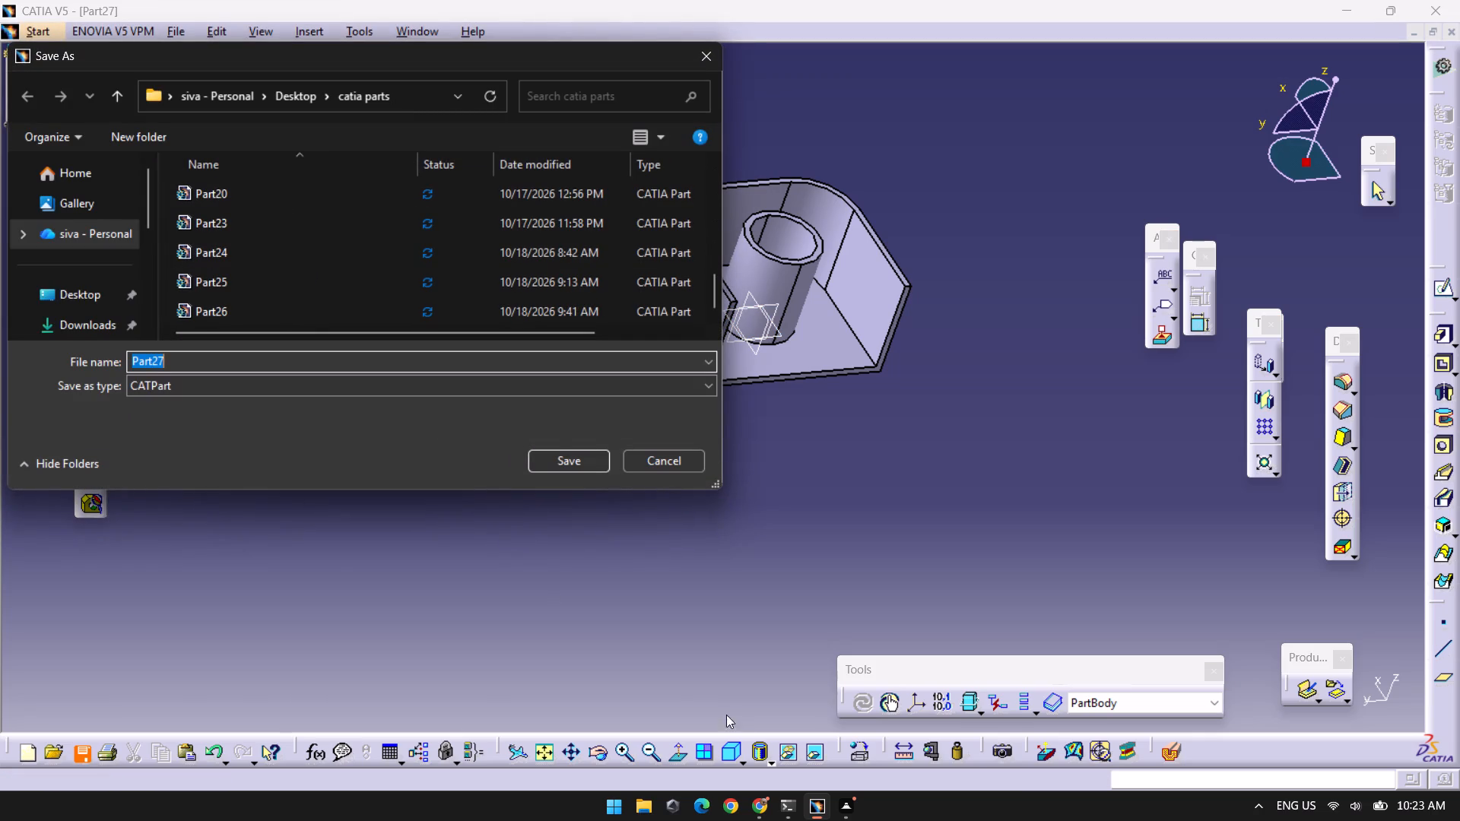
pyautogui.click(596, 467)
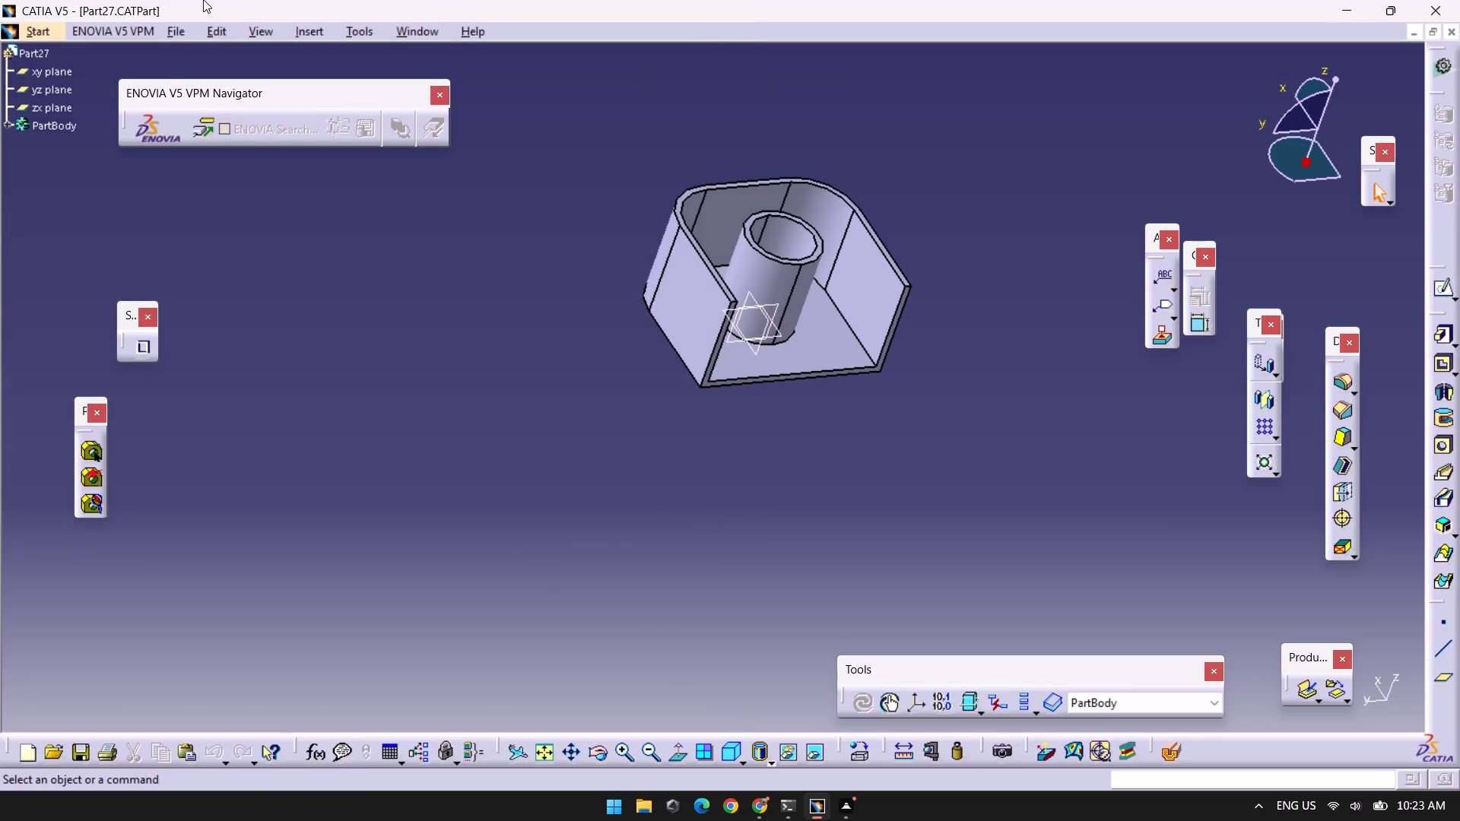
# Save a copy of the part as Part27 in igs format in the same folder.
pyautogui.click(173, 41)
pyautogui.click(175, 35)
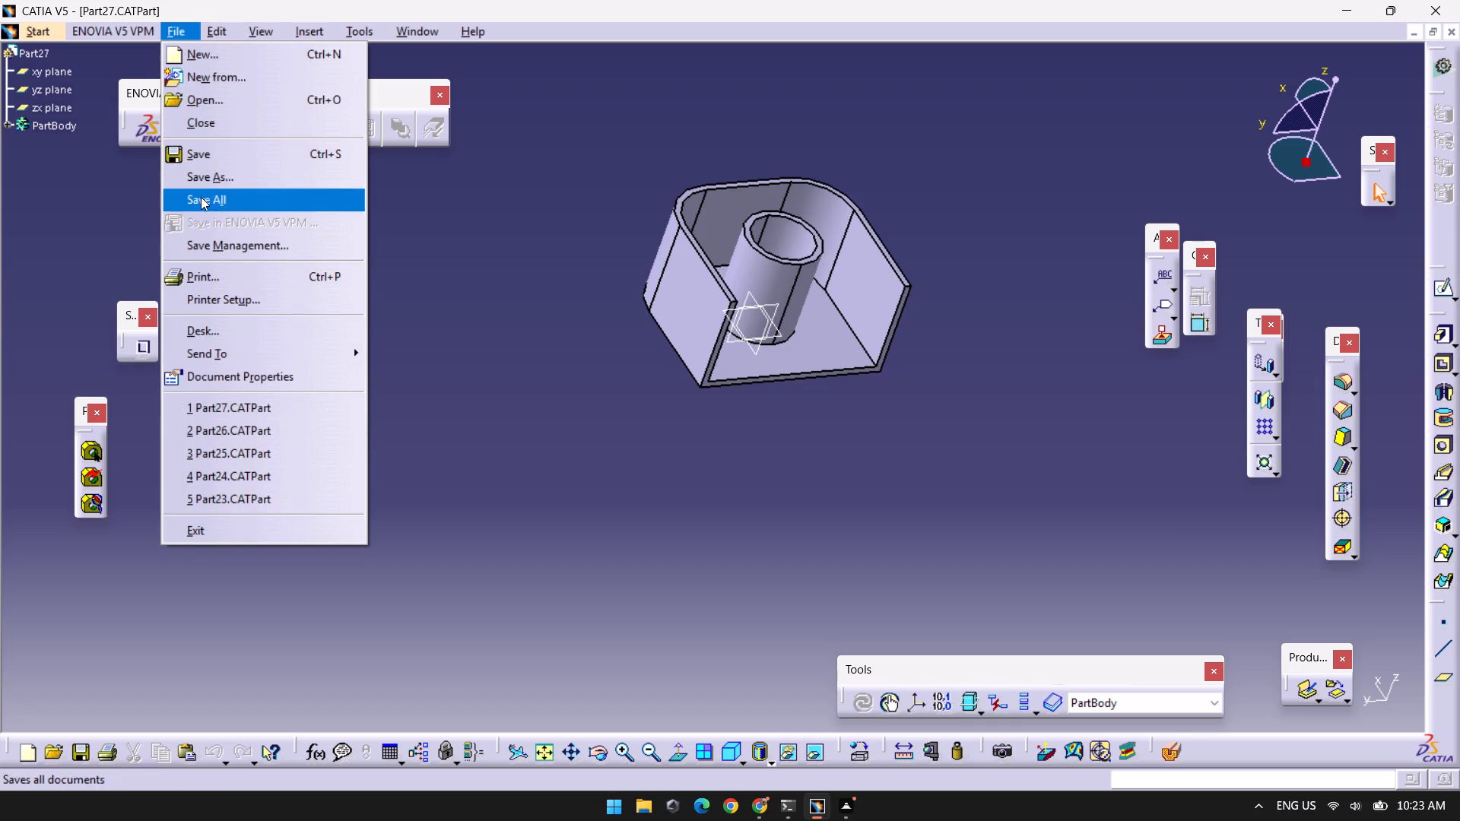
pyautogui.click(207, 183)
pyautogui.scroll(-1, 269, 408)
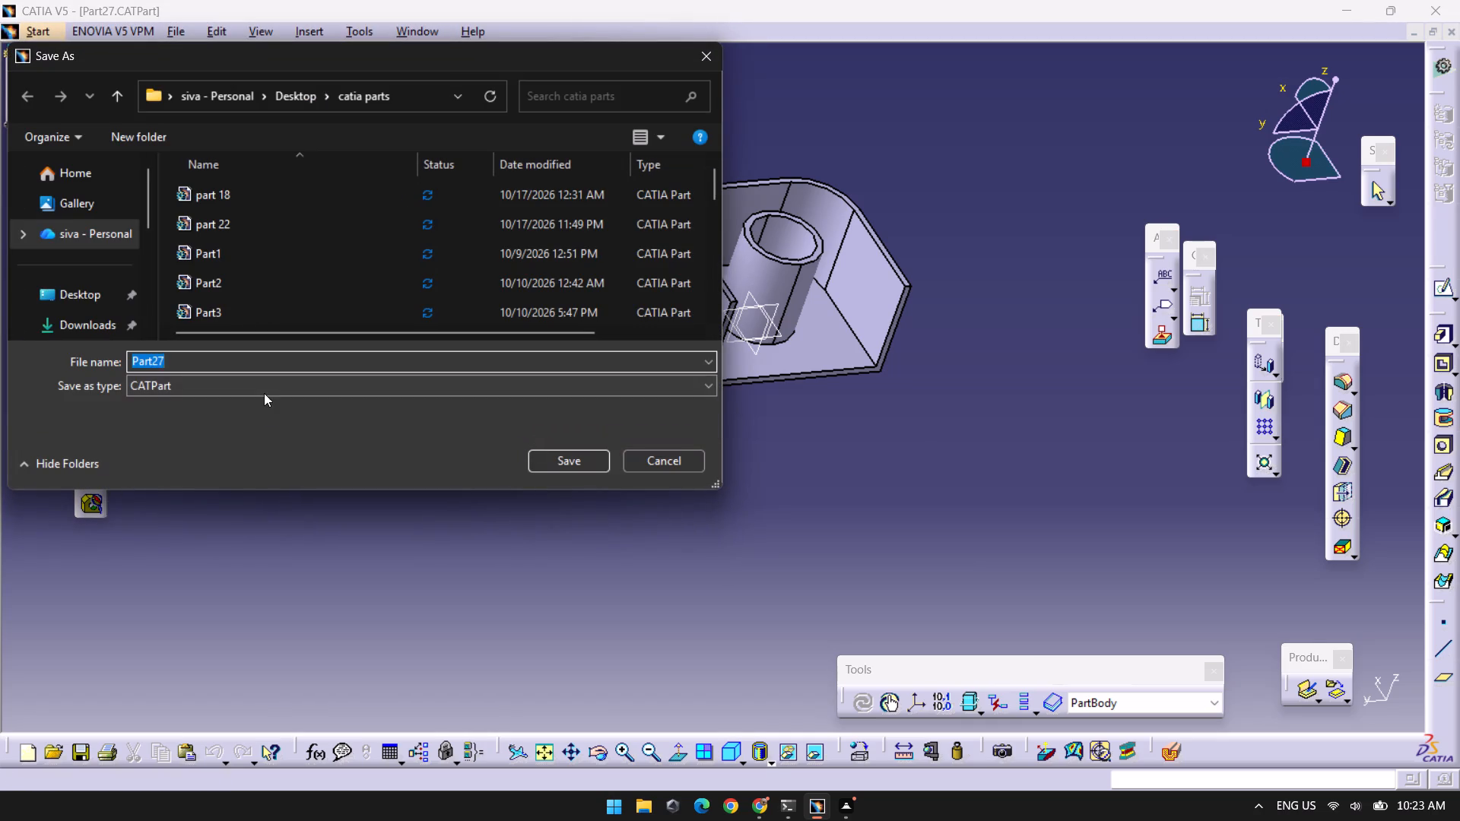
pyautogui.click(264, 393)
pyautogui.click(246, 426)
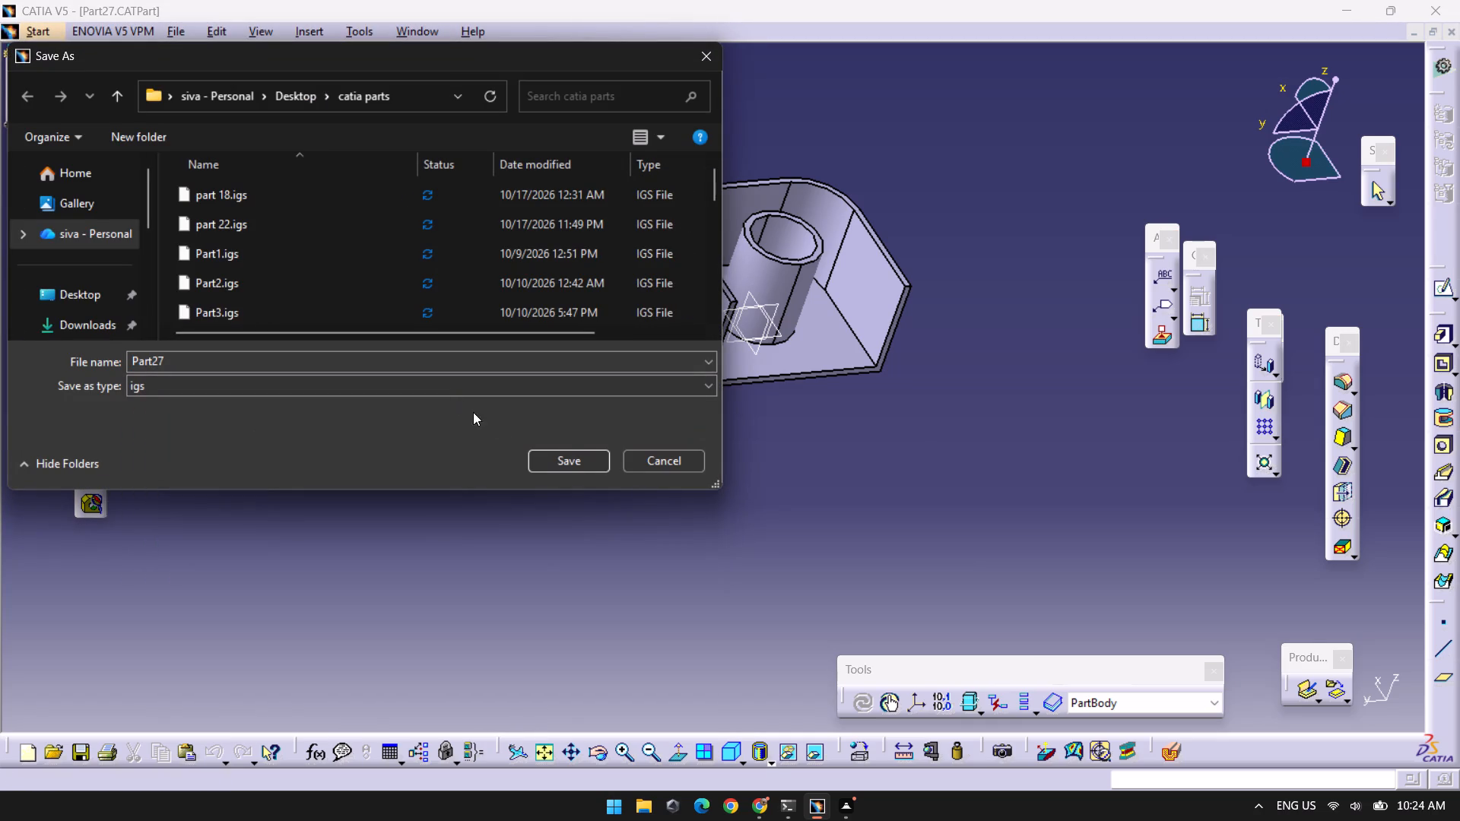
pyautogui.click(579, 460)
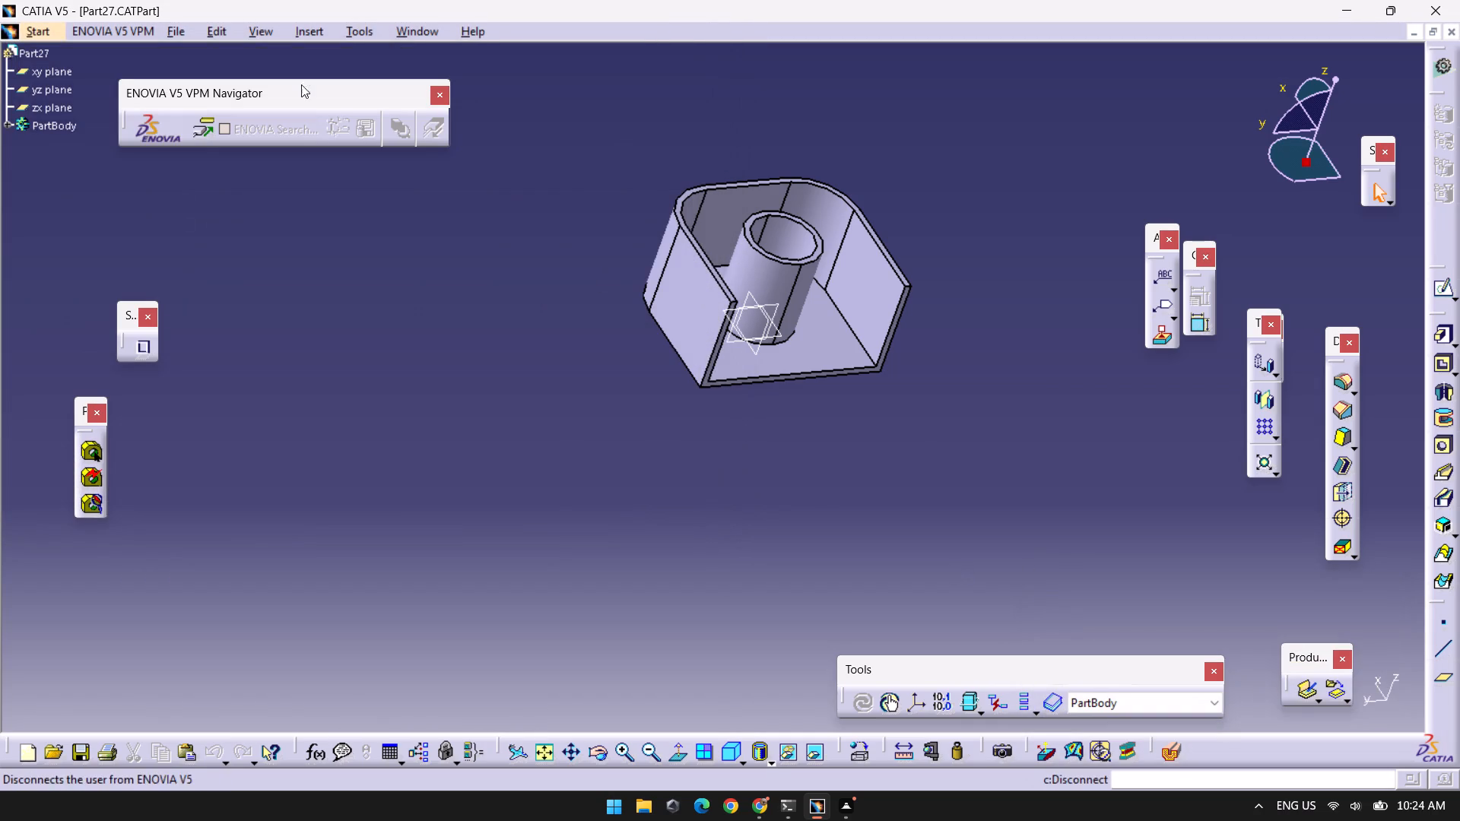
# Stop the macro recording.
pyautogui.click(356, 27)
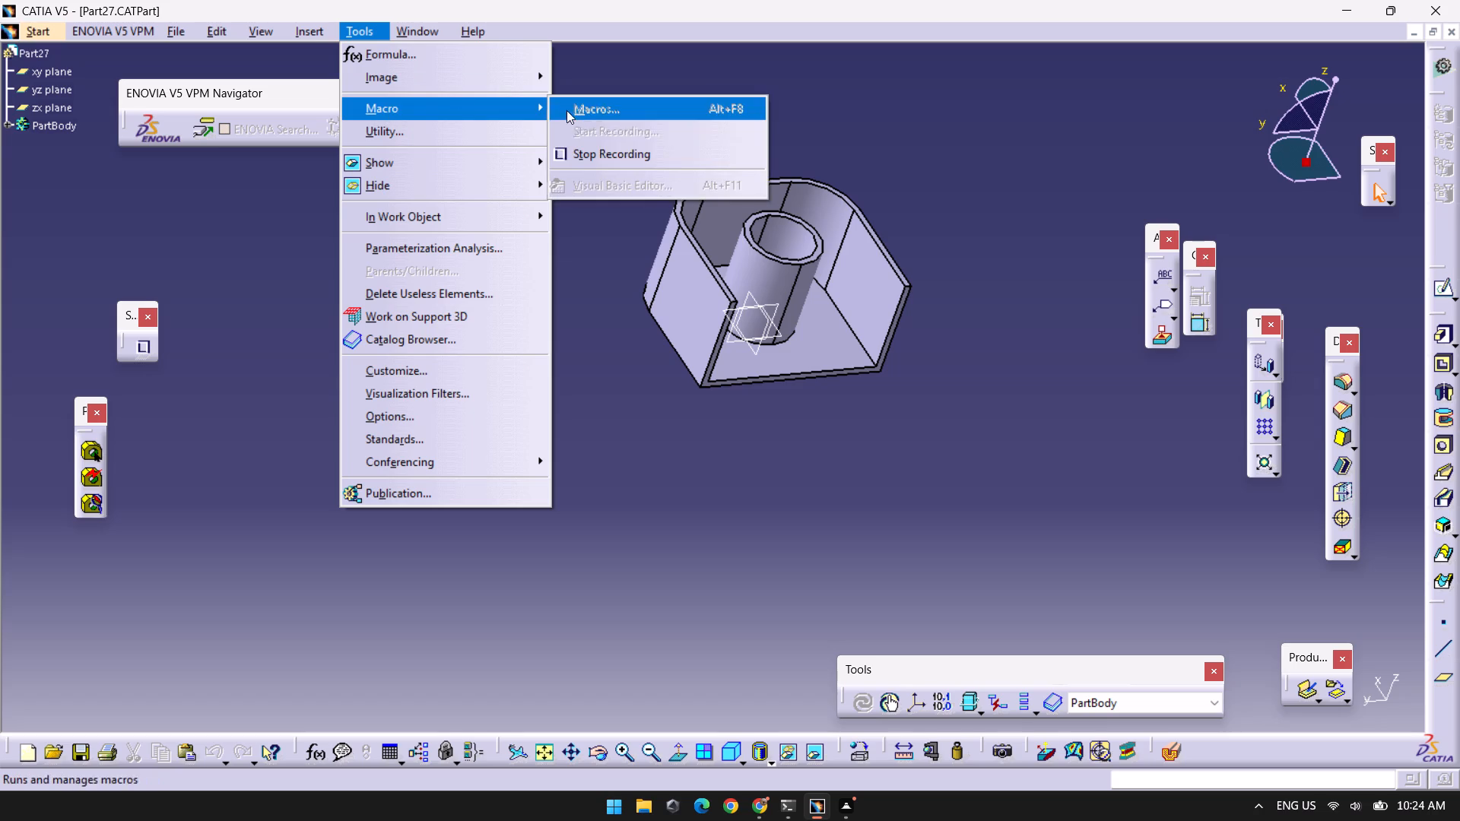
pyautogui.click(597, 149)
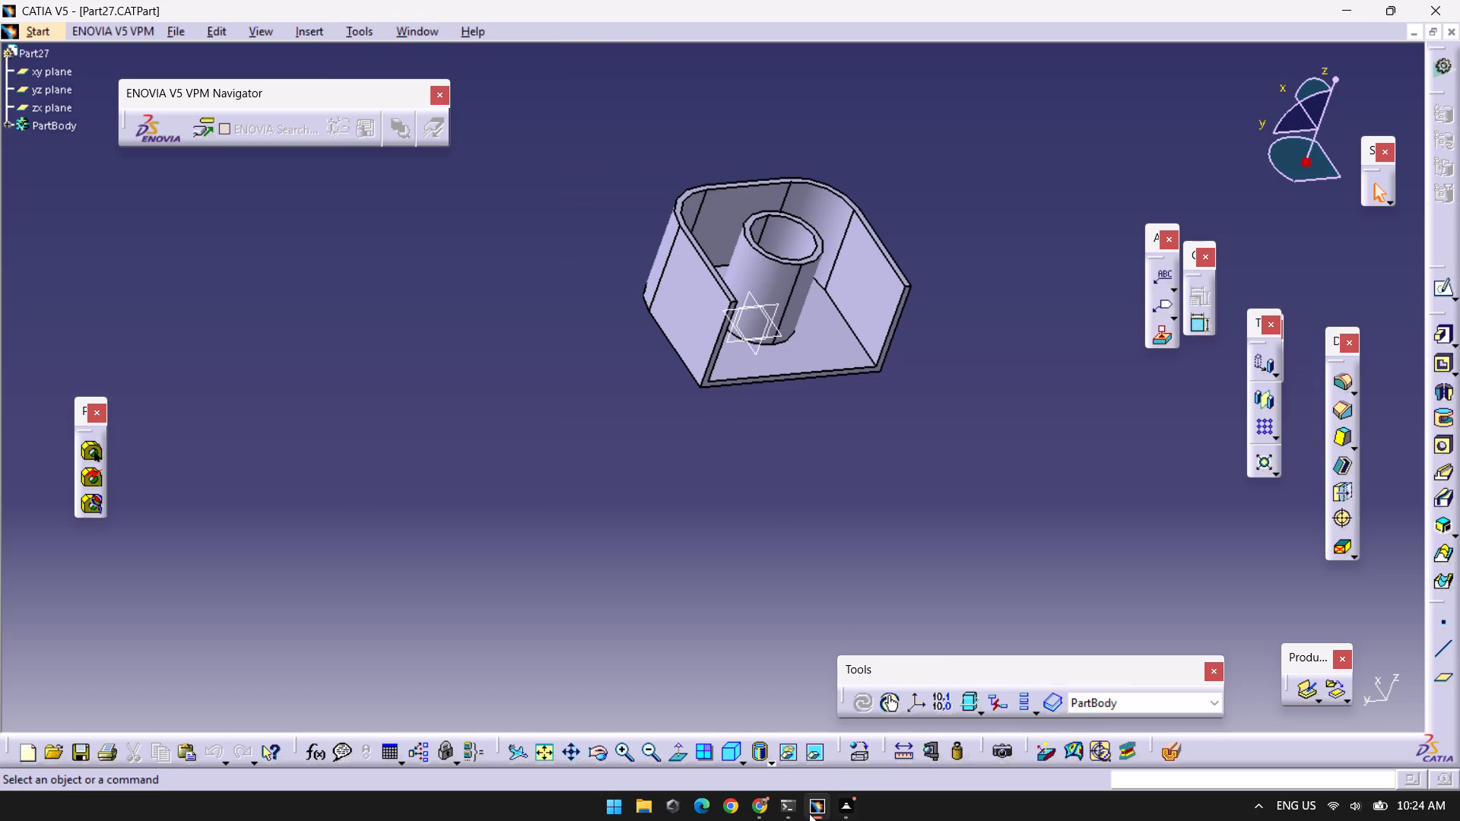